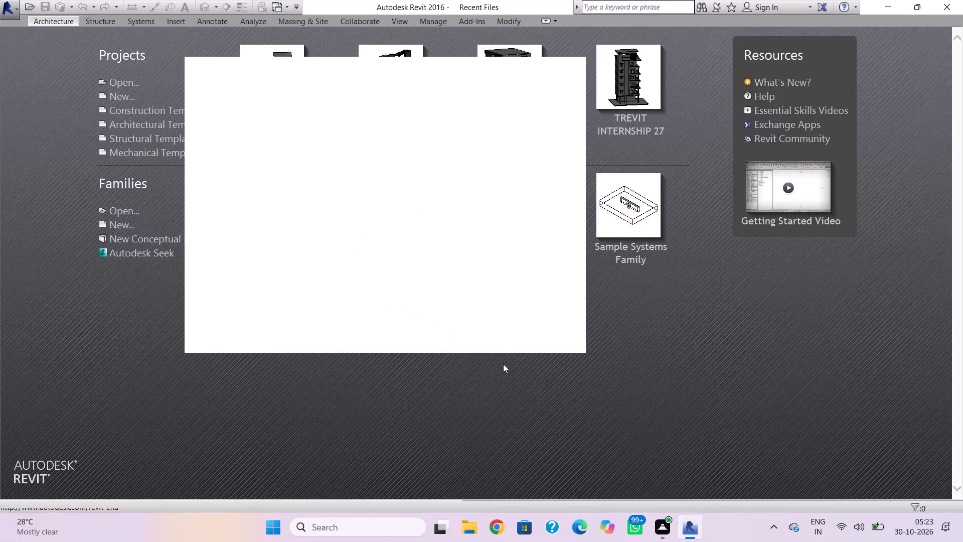
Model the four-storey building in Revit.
Switch to File Explorer and look through the building elevation and floor plan images in the Screenshots folder.
{"action": "left_click", "coordinate": [474, 530]}
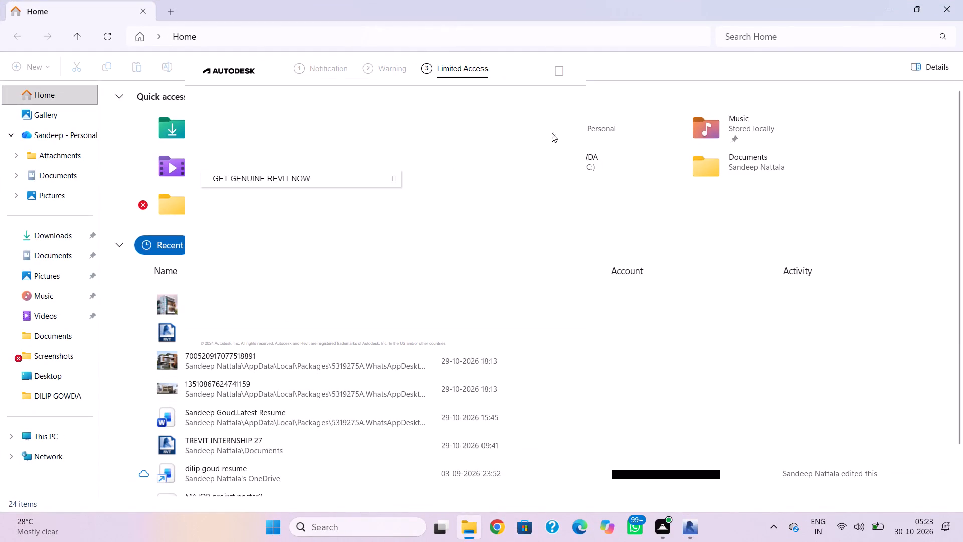
{"action": "left_click", "coordinate": [558, 68]}
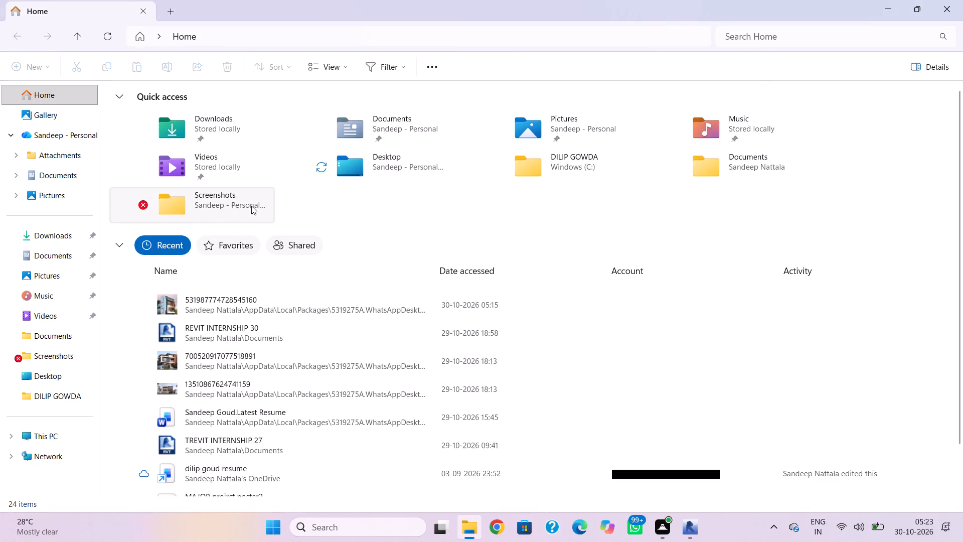
{"action": "double_click", "coordinate": [225, 208]}
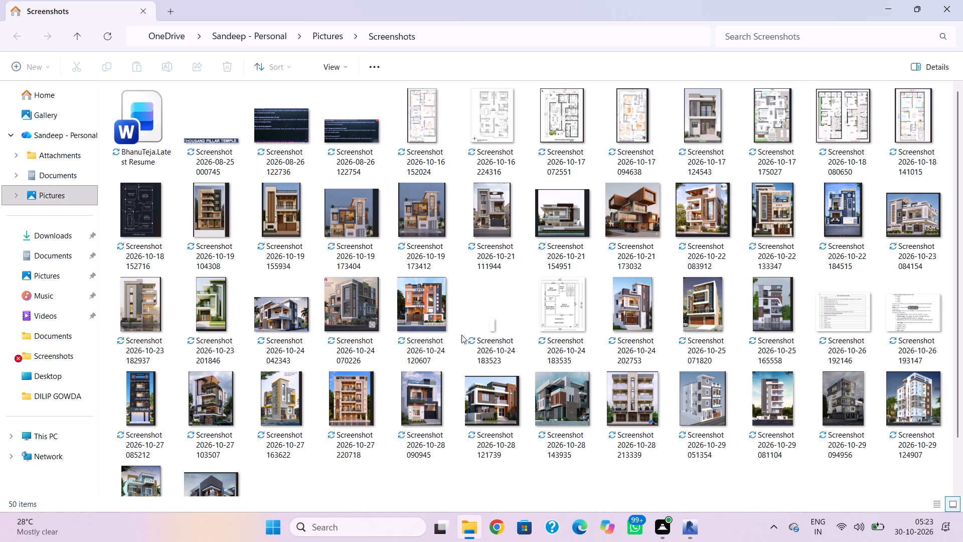
{"action": "scroll", "coordinate": [420, 444], "scroll_direction": "down", "scroll_amount": 2}
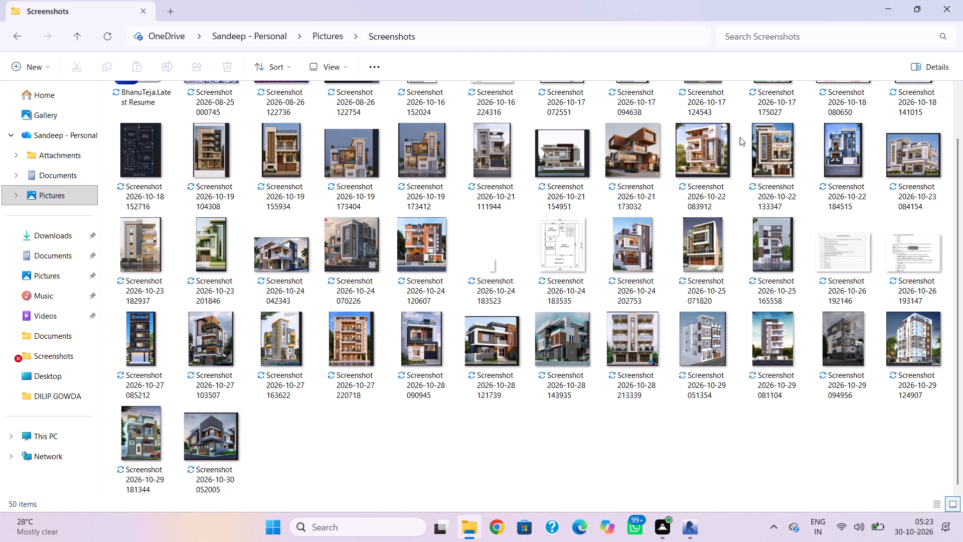
{"action": "scroll", "coordinate": [745, 142], "scroll_direction": "up", "scroll_amount": 1}
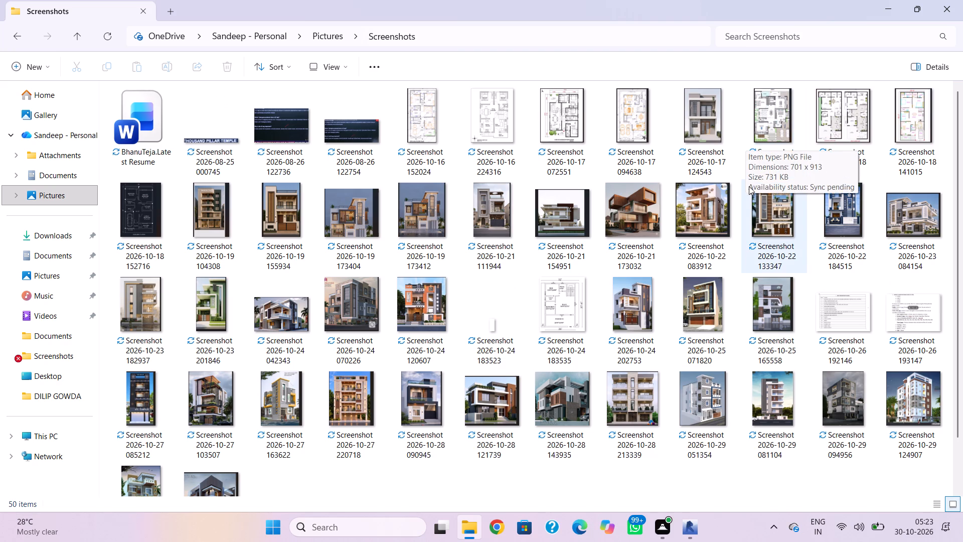
{"action": "scroll", "coordinate": [748, 189], "scroll_direction": "up", "scroll_amount": 1}
{"action": "scroll", "coordinate": [747, 219], "scroll_direction": "down", "scroll_amount": 2}
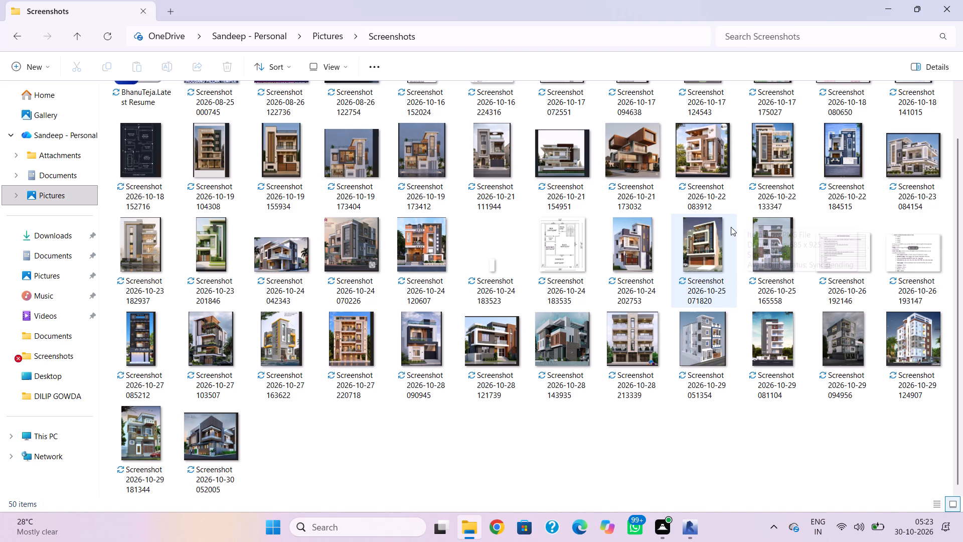
{"action": "left_click", "coordinate": [962, 5]}
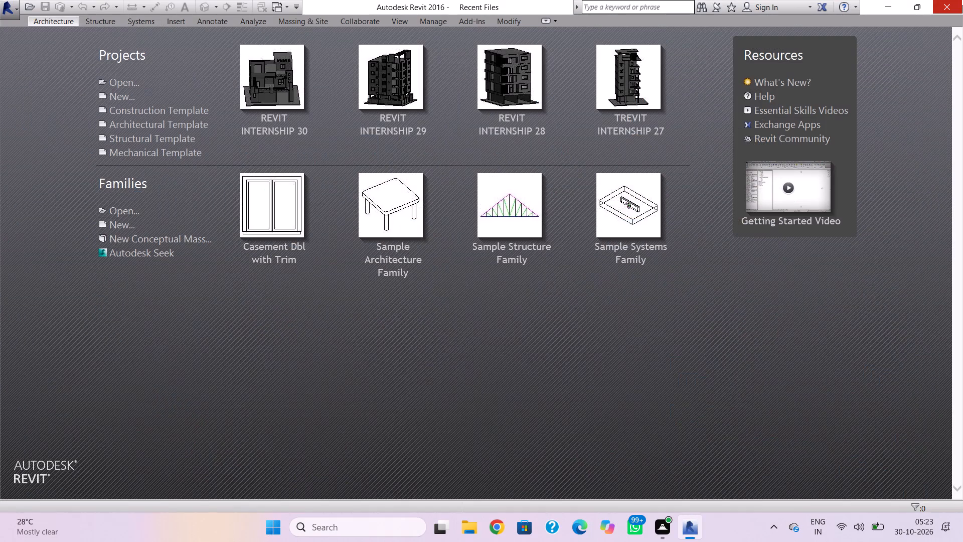
Create a new project from the Architectural Template.
{"action": "left_click", "coordinate": [172, 125]}
{"action": "double_click", "coordinate": [175, 126]}
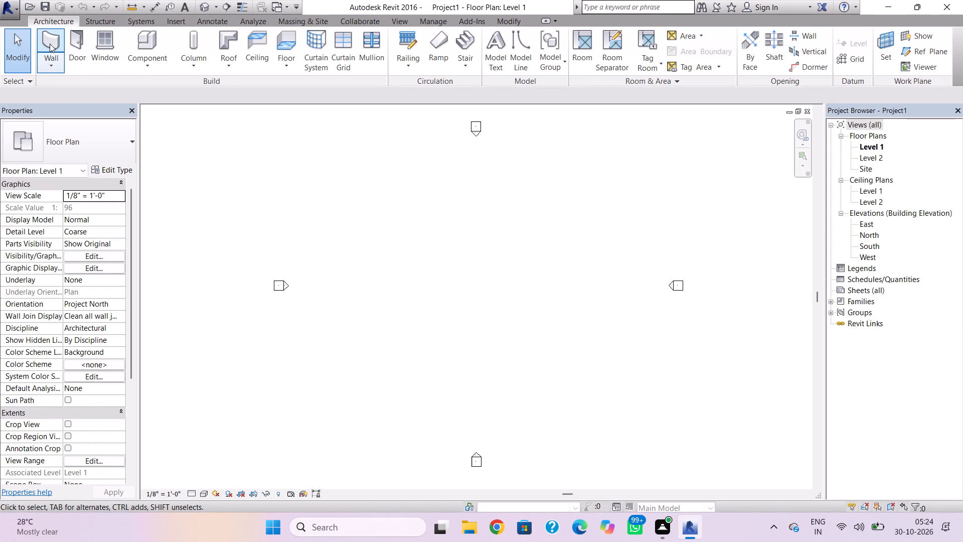
Draw a rectangle of Basic Wall Generic - 8" walls on Level 1, between the four elevation markers.
{"action": "left_click", "coordinate": [50, 44]}
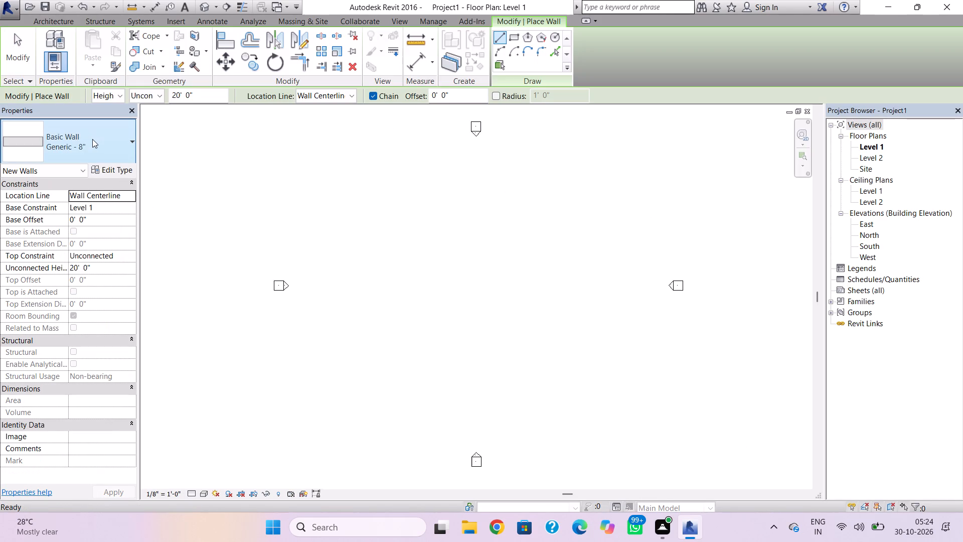
{"action": "left_click", "coordinate": [93, 139]}
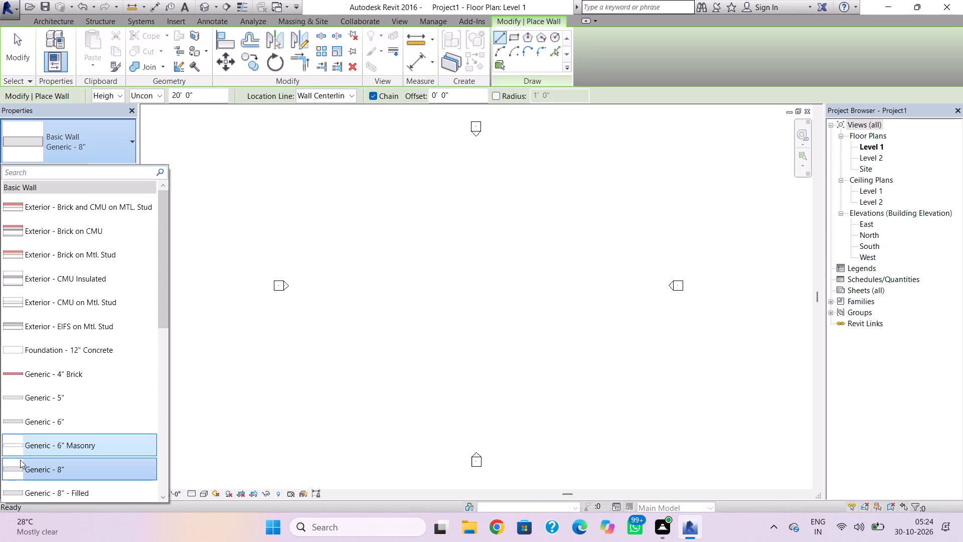
{"action": "left_click", "coordinate": [23, 471]}
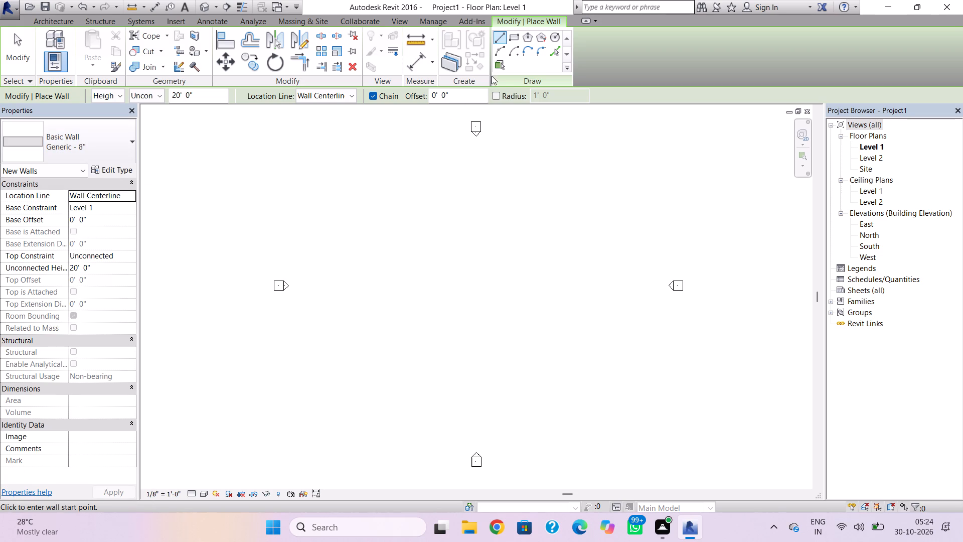
{"action": "left_click", "coordinate": [513, 37]}
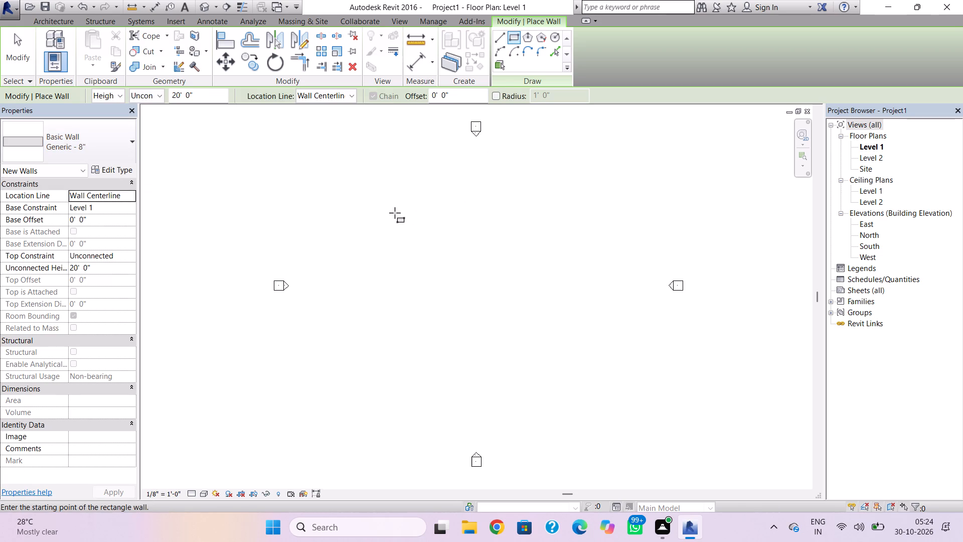
{"action": "left_click", "coordinate": [395, 213]}
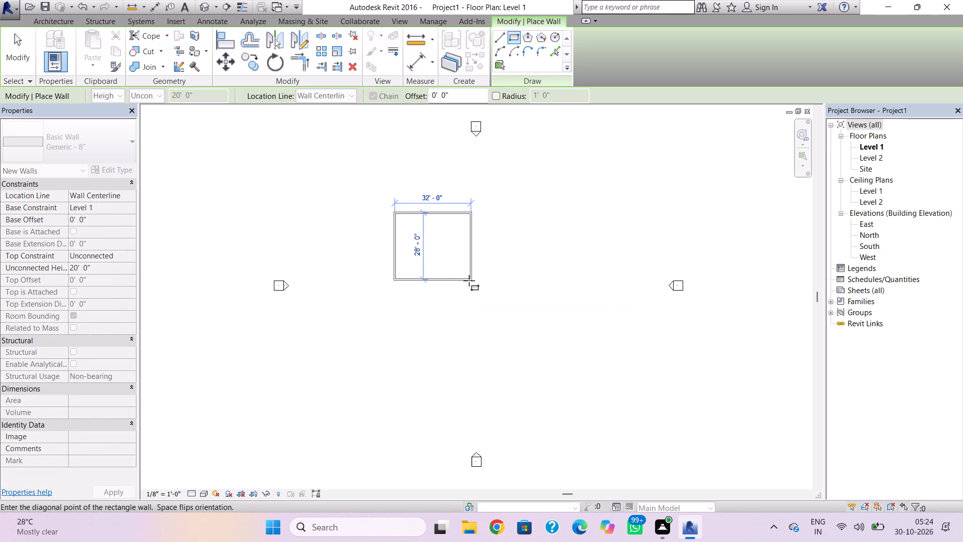
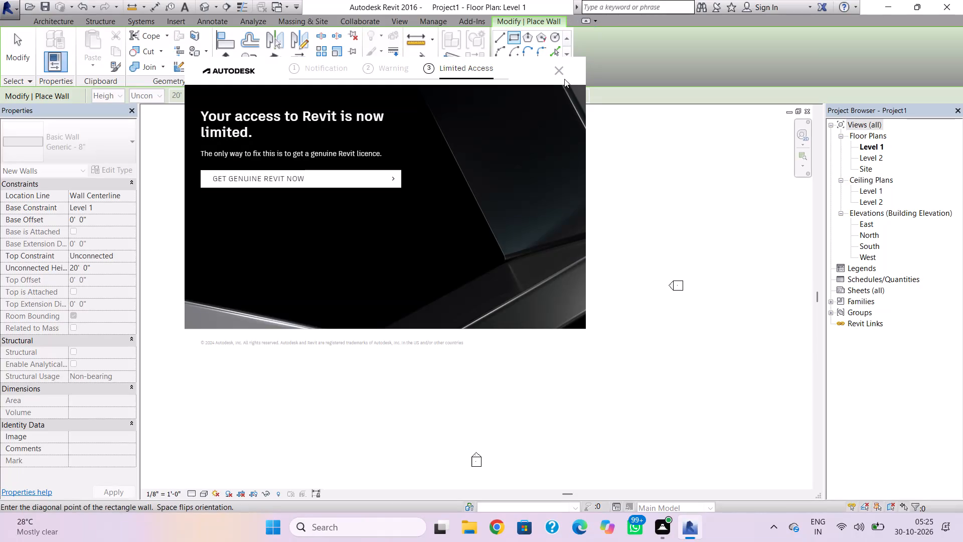
Finish the rectangle of Generic - 8" walls at about 36' by 32' on Level 1.
{"action": "left_click", "coordinate": [561, 77]}
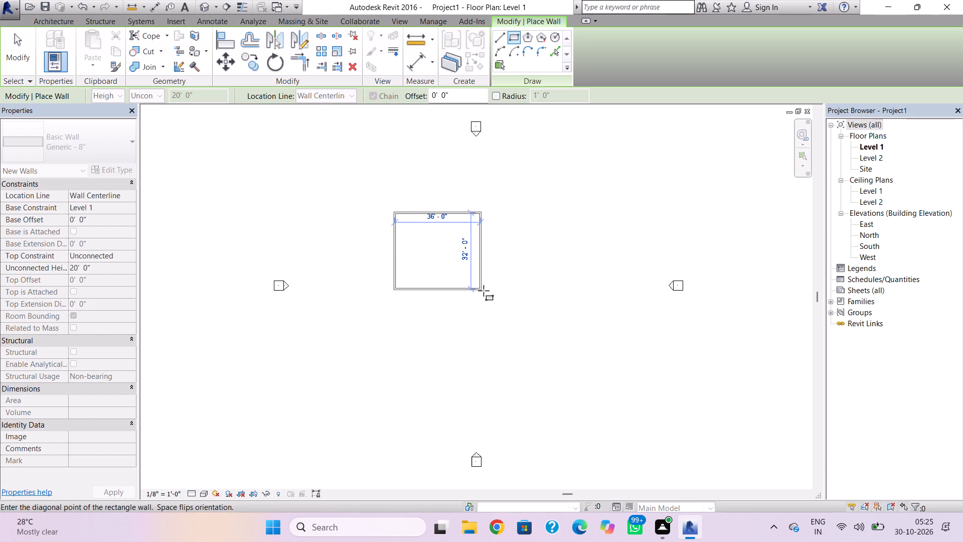
{"action": "left_click", "coordinate": [484, 291]}
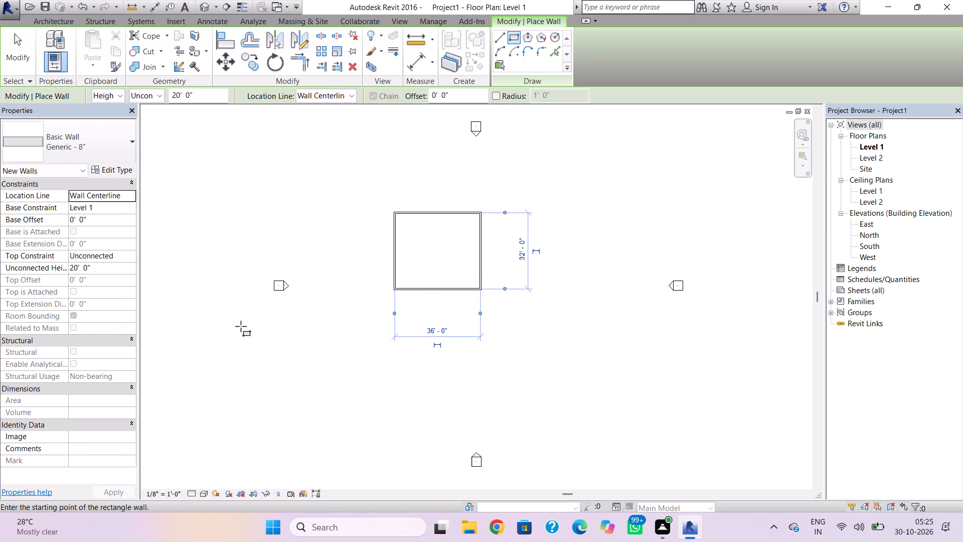
{"action": "key", "text": "Escape"}
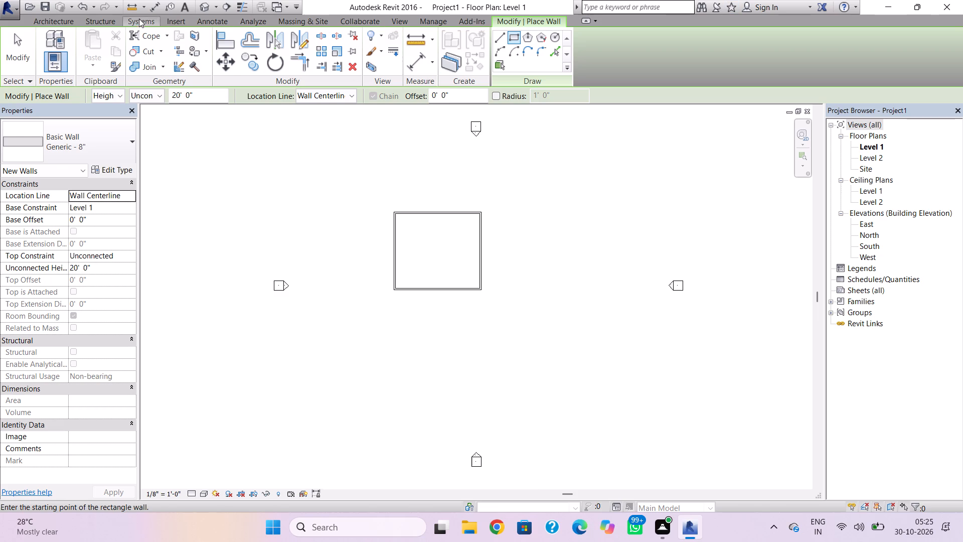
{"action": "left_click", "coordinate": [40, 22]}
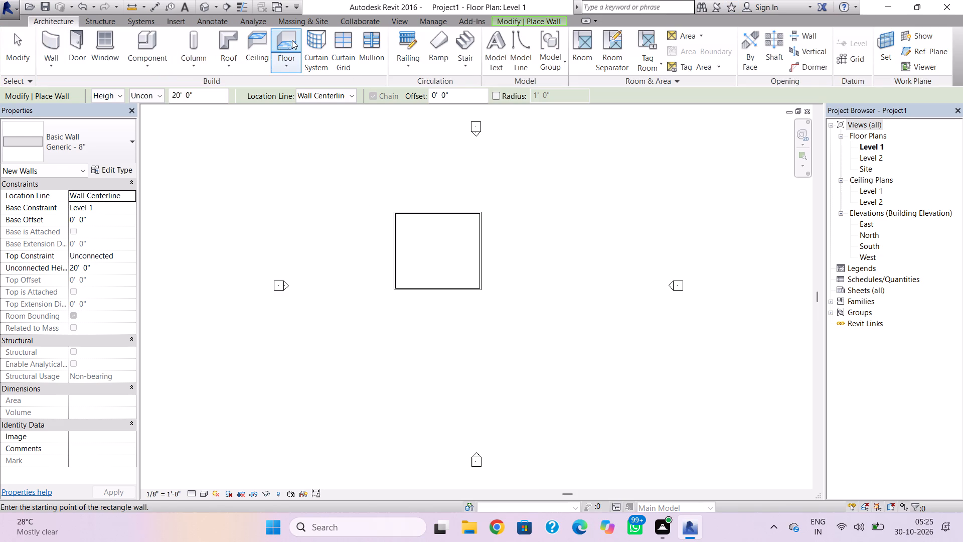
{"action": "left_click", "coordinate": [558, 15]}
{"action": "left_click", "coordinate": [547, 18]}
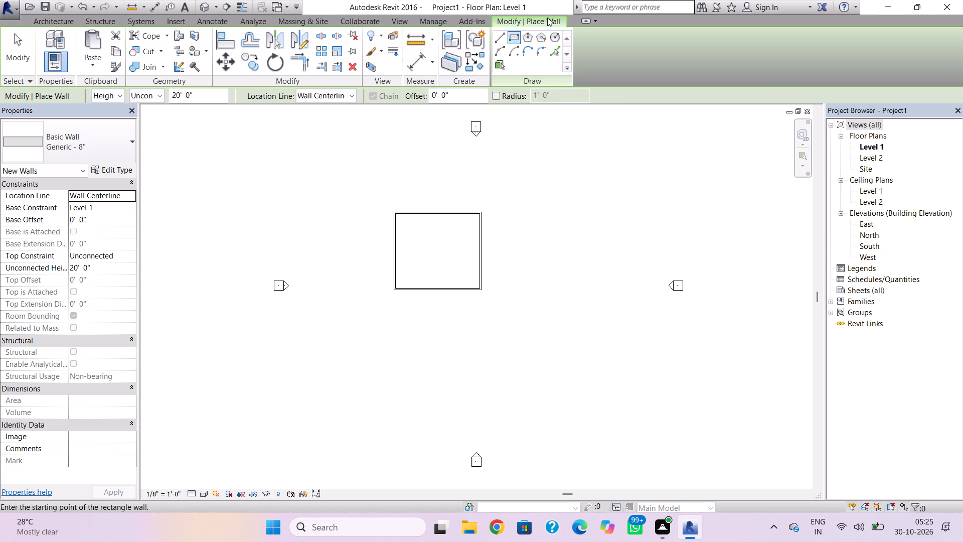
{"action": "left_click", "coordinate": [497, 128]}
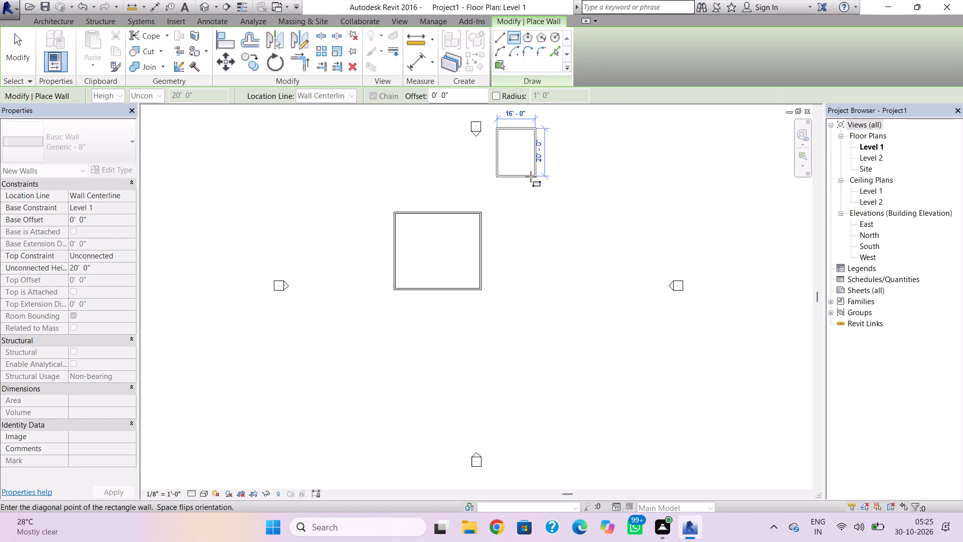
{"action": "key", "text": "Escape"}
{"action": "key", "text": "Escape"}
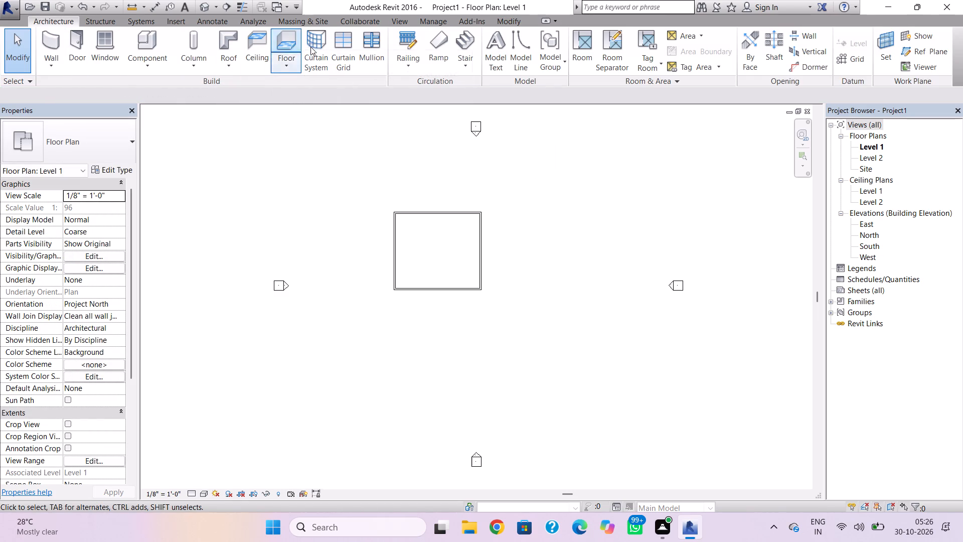
Create a Generic - 12" floor on Level 1 with a rectangular boundary about 48' by 44' surrounding the walls.
{"action": "left_click", "coordinate": [290, 42]}
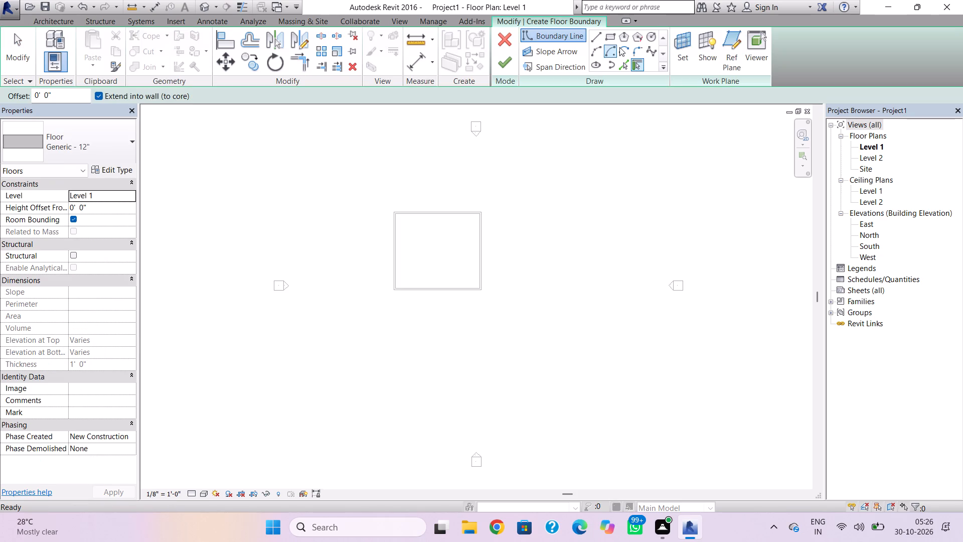
{"action": "left_click", "coordinate": [607, 34]}
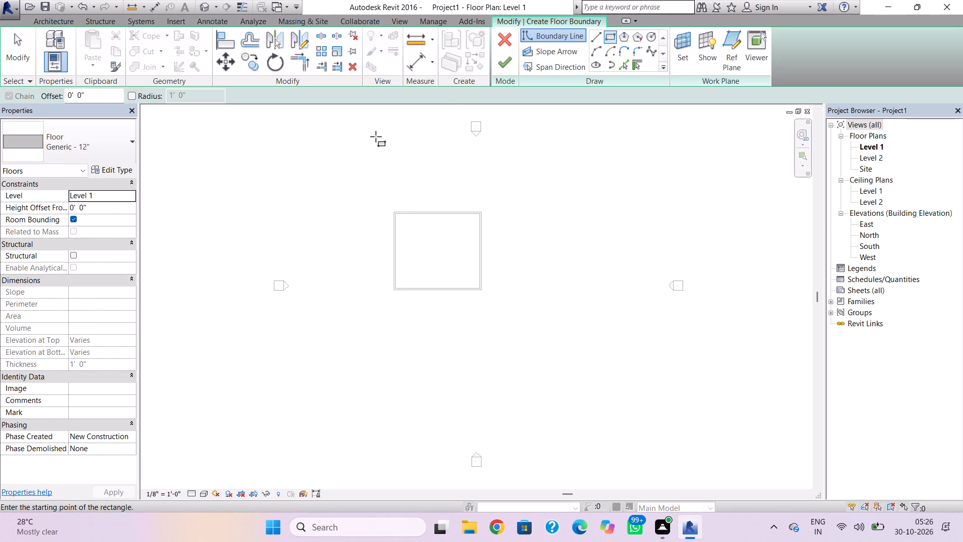
{"action": "left_click", "coordinate": [384, 202]}
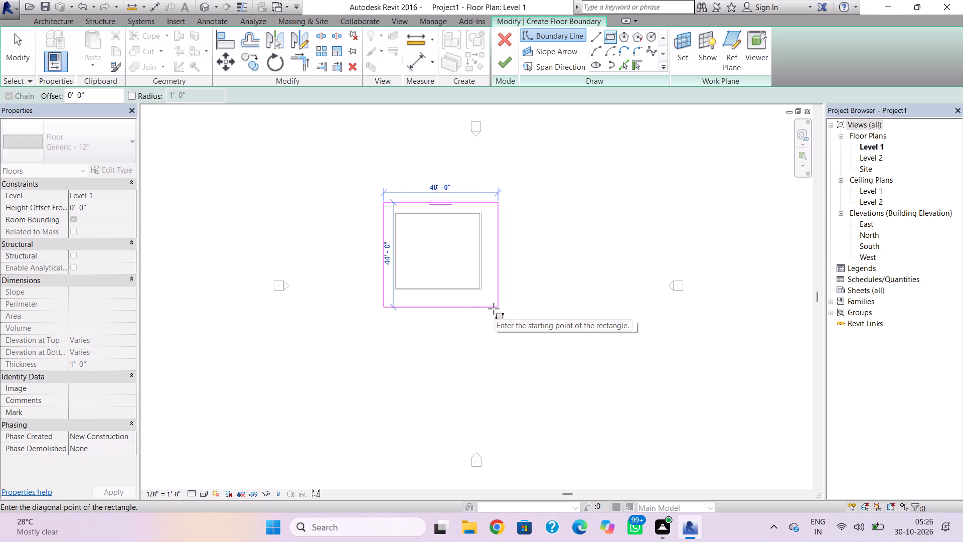
{"action": "left_click", "coordinate": [494, 309]}
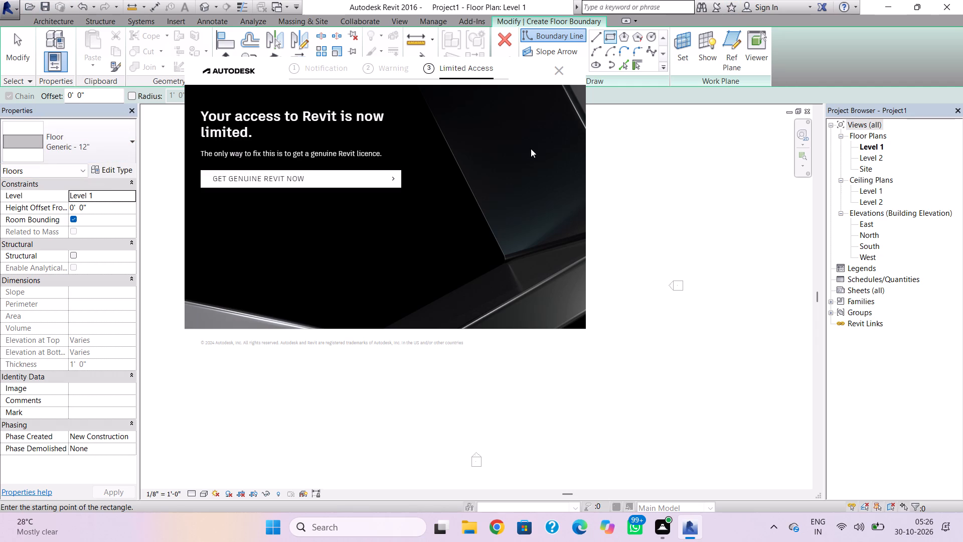
{"action": "left_click", "coordinate": [564, 73]}
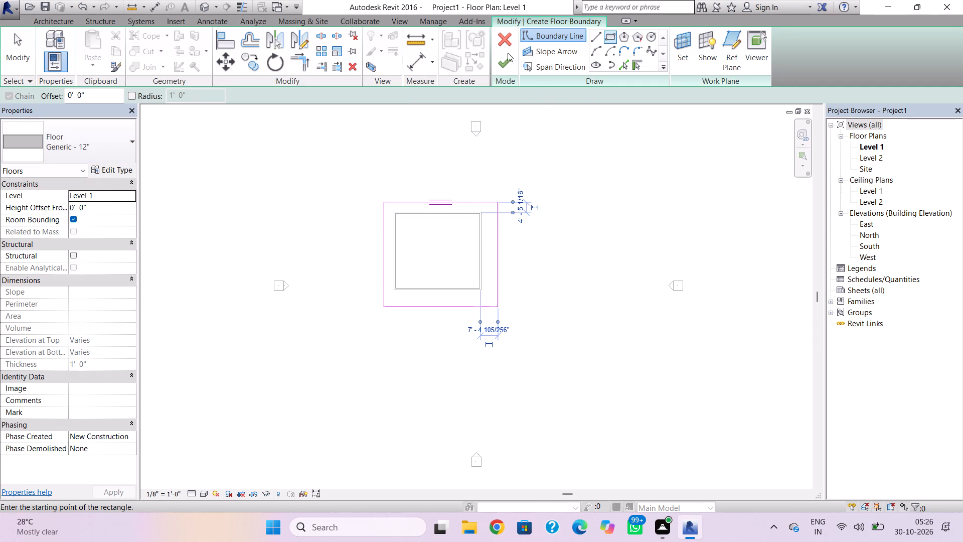
{"action": "left_click", "coordinate": [509, 55]}
{"action": "left_click", "coordinate": [434, 140]}
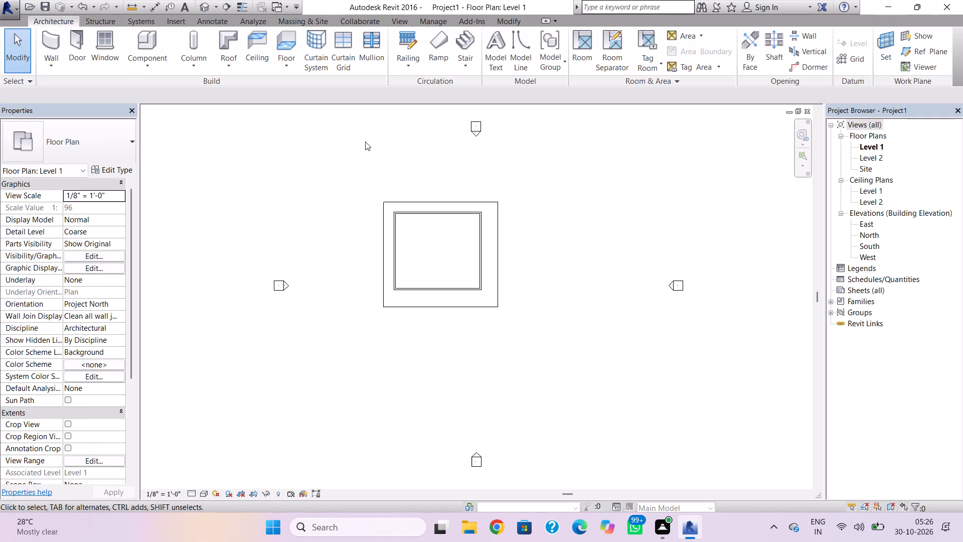
Create a Generic - 12" footprint roof on Level 2 without slope, its rectangle along the outer wall faces, and attach the walls to it.
{"action": "left_click", "coordinate": [234, 40]}
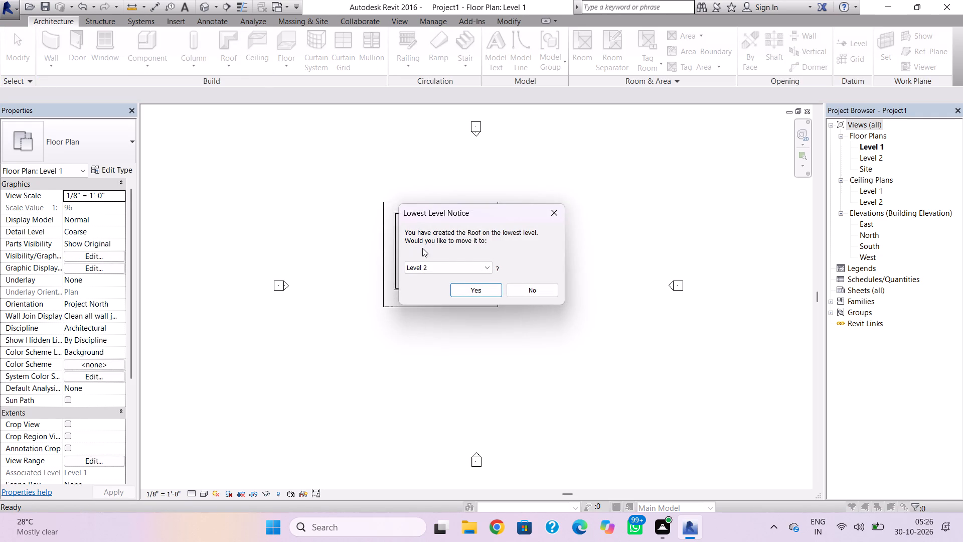
{"action": "left_click", "coordinate": [458, 287]}
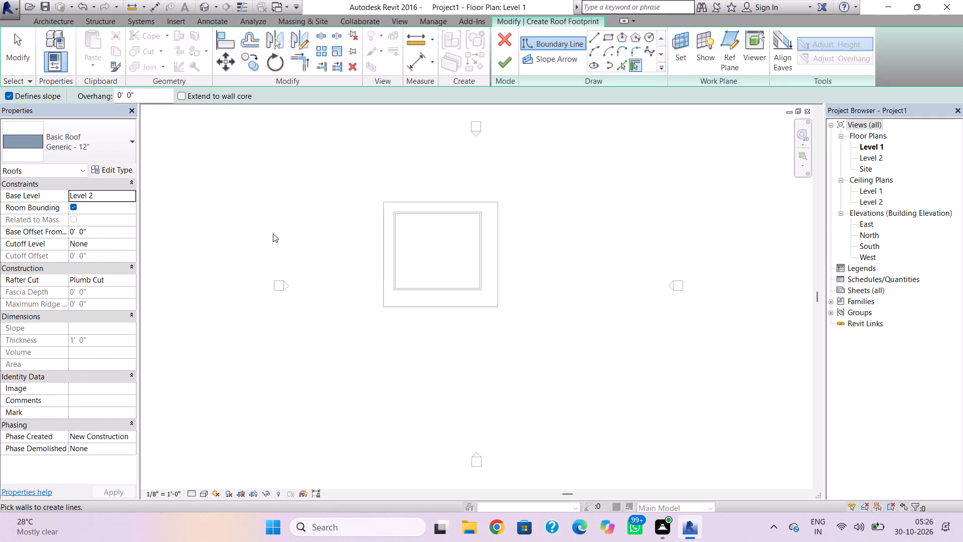
{"action": "left_click", "coordinate": [7, 95]}
{"action": "left_click", "coordinate": [610, 39]}
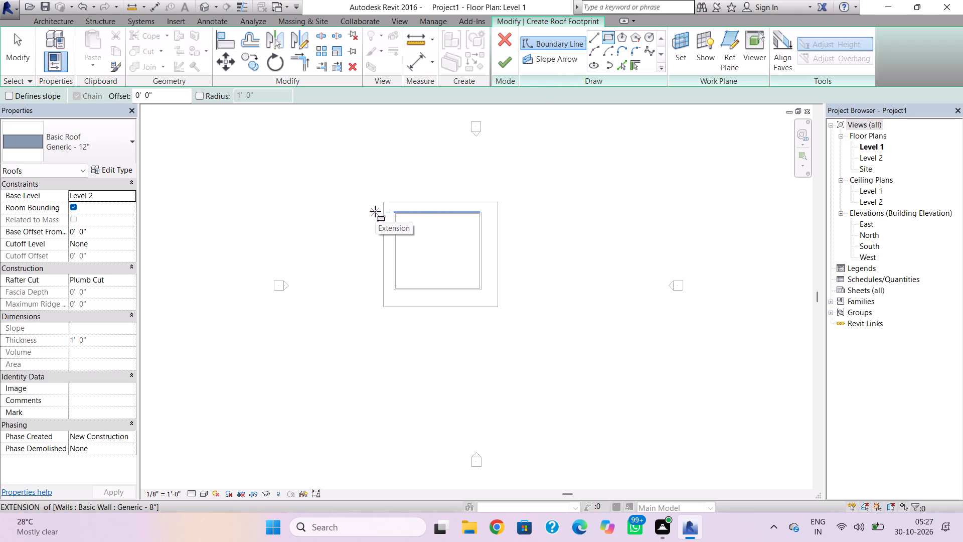
{"action": "scroll", "coordinate": [394, 225], "scroll_direction": "up", "scroll_amount": 5}
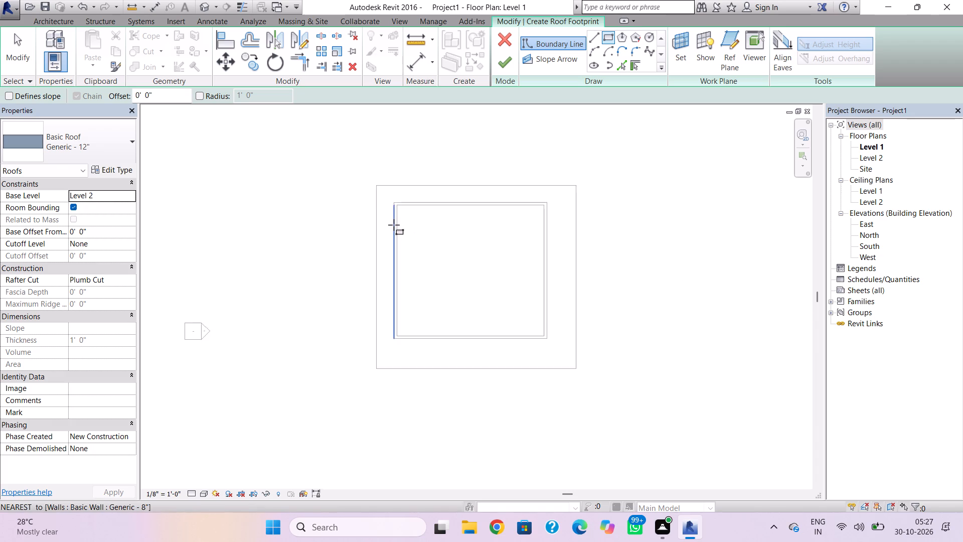
{"action": "scroll", "coordinate": [394, 225], "scroll_direction": "up", "scroll_amount": 3}
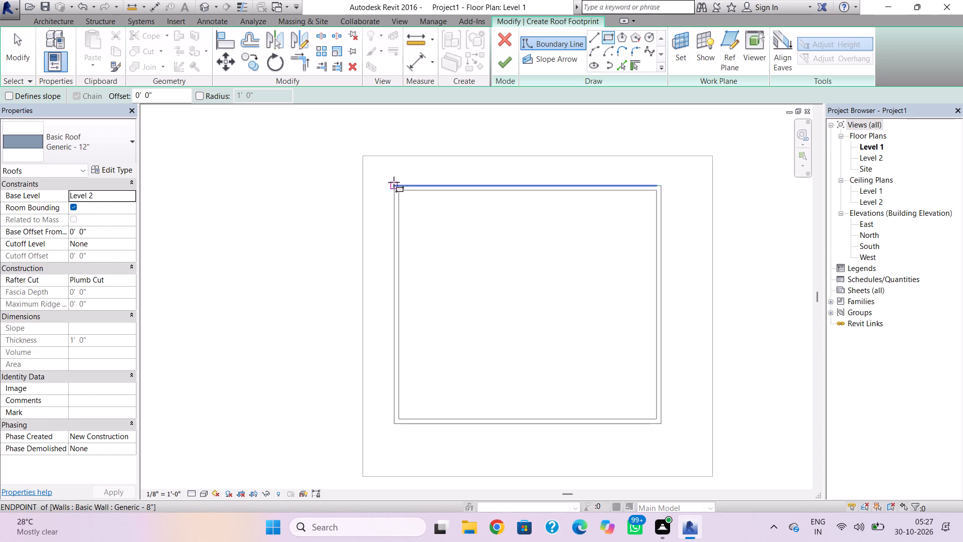
{"action": "left_click", "coordinate": [394, 182]}
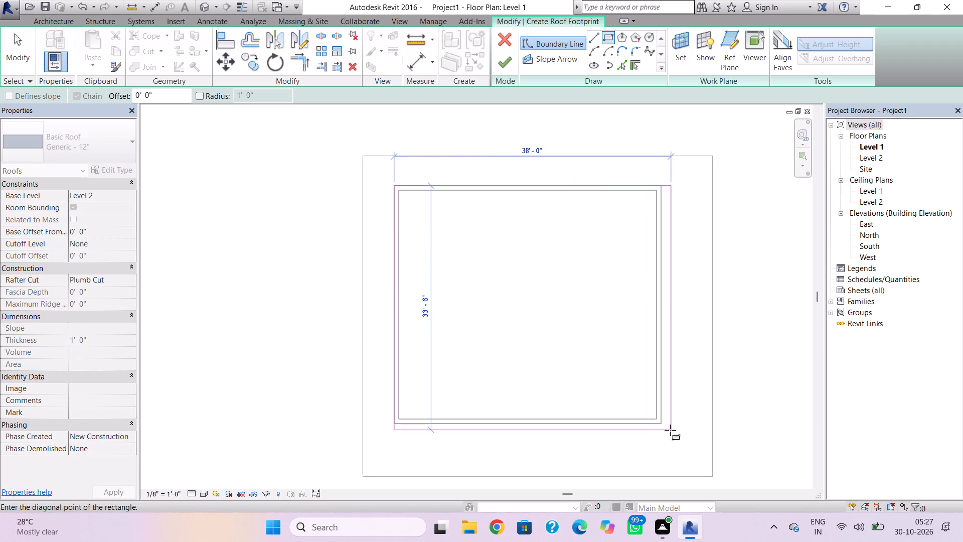
{"action": "left_click", "coordinate": [662, 428]}
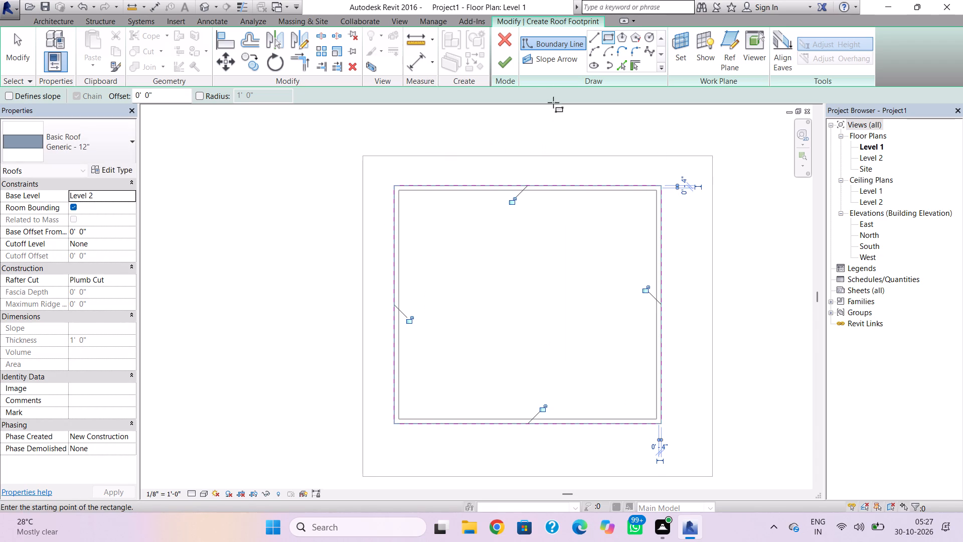
{"action": "left_click", "coordinate": [508, 64]}
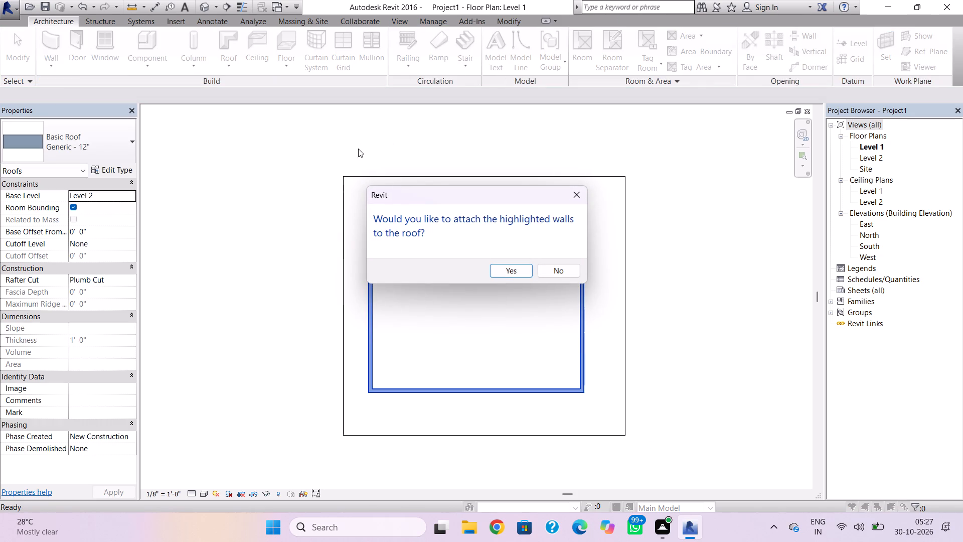
{"action": "left_click", "coordinate": [504, 275]}
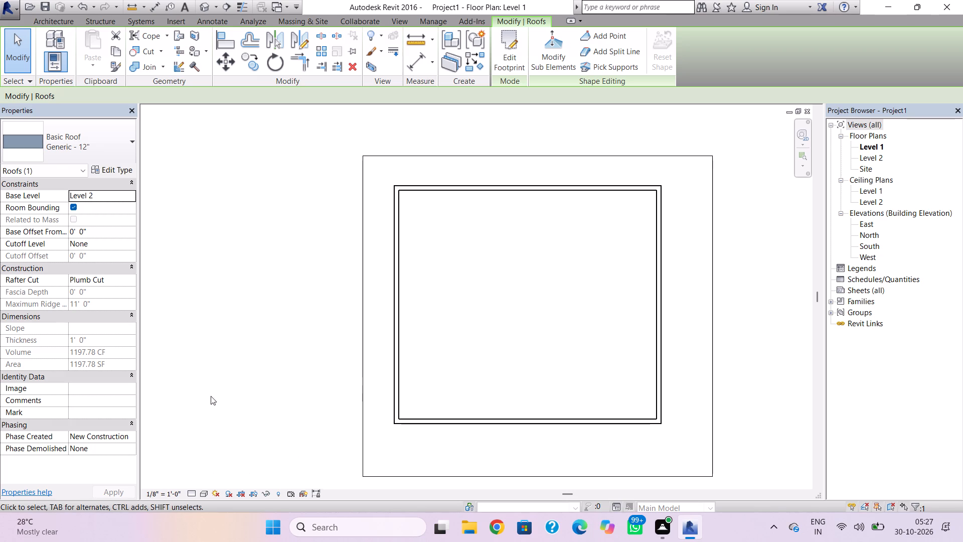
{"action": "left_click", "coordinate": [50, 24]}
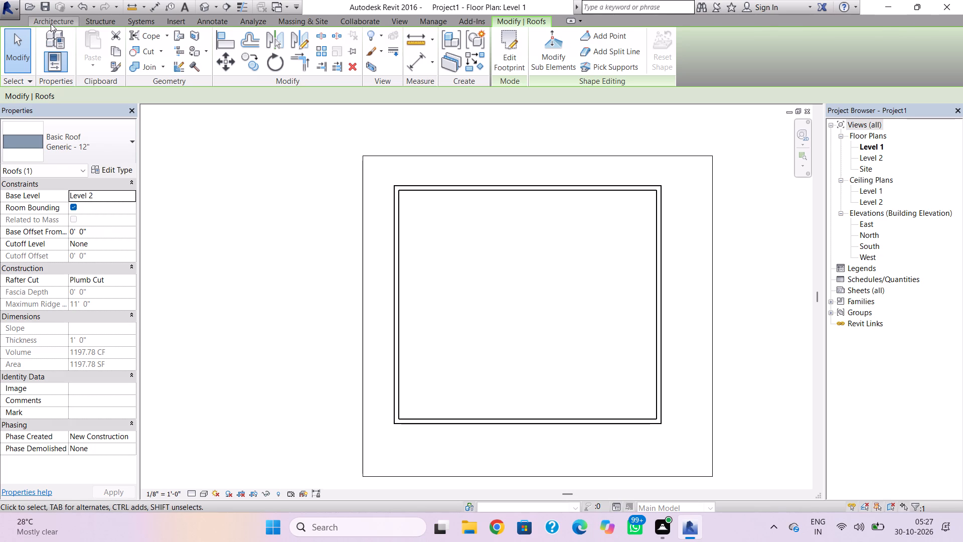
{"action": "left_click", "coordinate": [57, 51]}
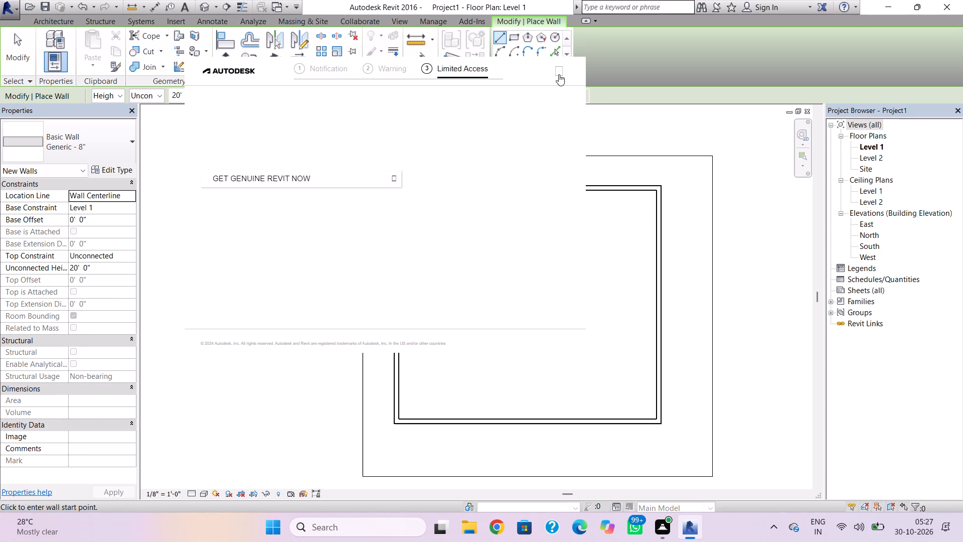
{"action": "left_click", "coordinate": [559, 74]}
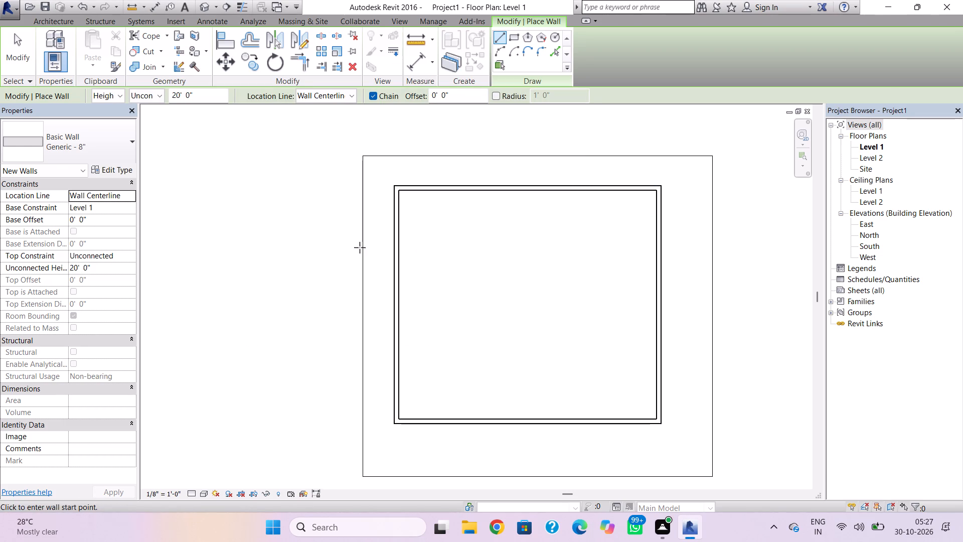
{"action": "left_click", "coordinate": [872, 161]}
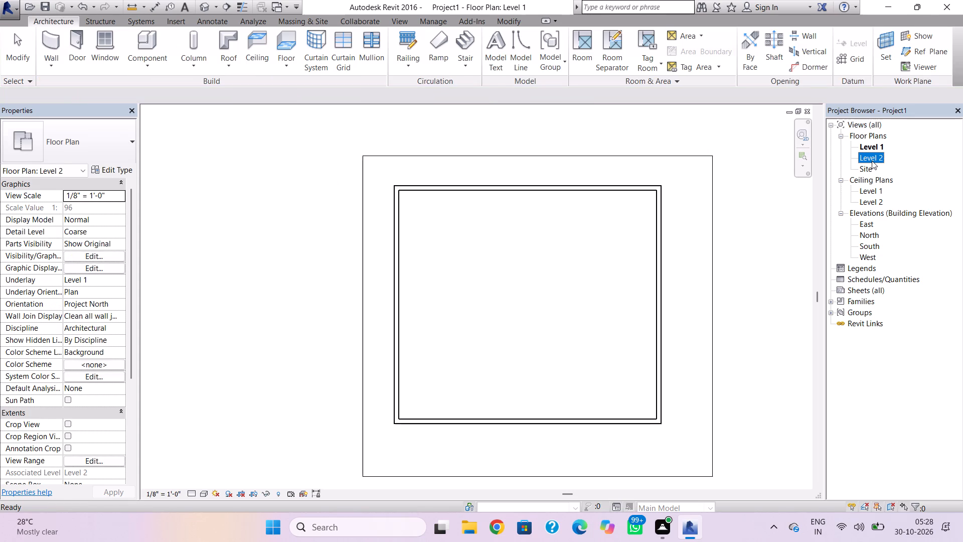
Set the elevation of Level 2 to 12' in the East elevation view.
{"action": "double_click", "coordinate": [868, 224]}
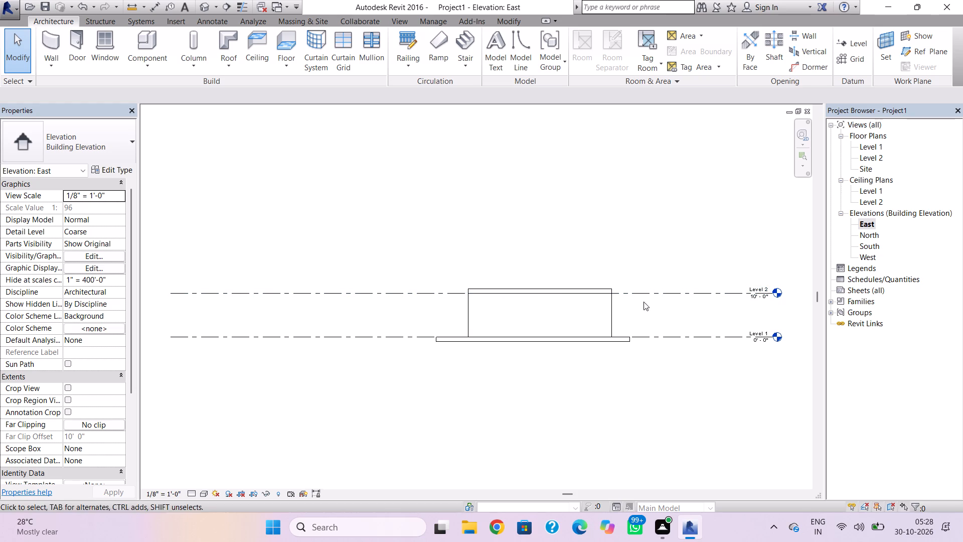
{"action": "left_click", "coordinate": [627, 296]}
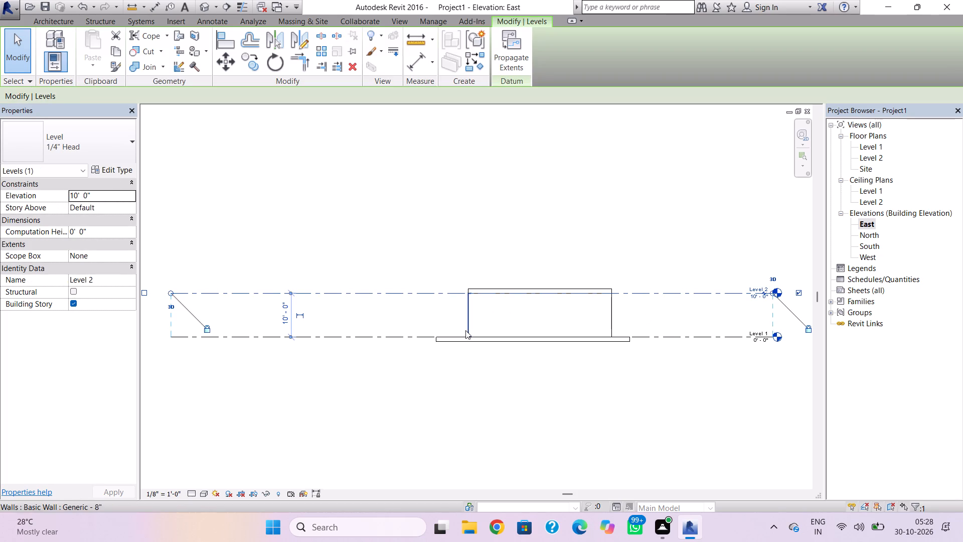
{"action": "left_click", "coordinate": [132, 198]}
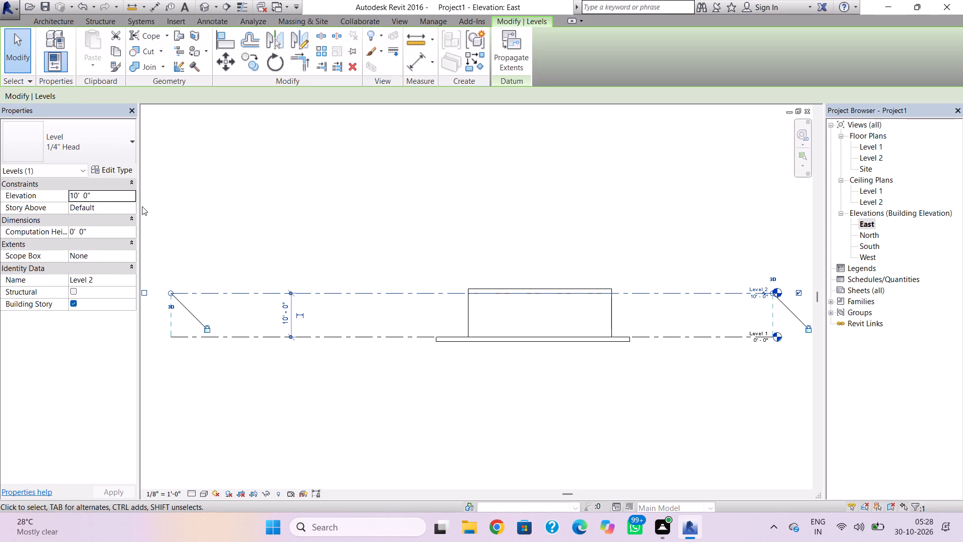
{"action": "type", "text": "12"}
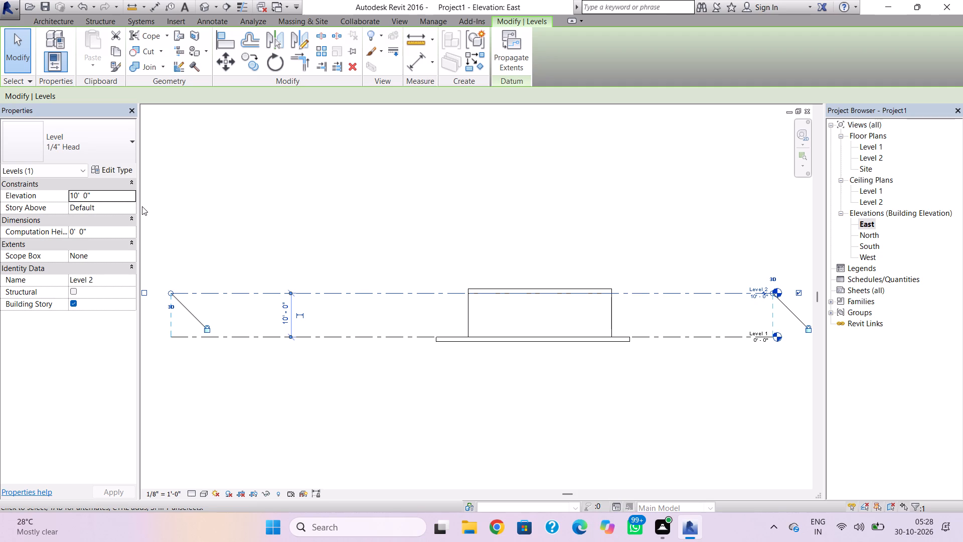
{"action": "key", "text": "apostrophe"}
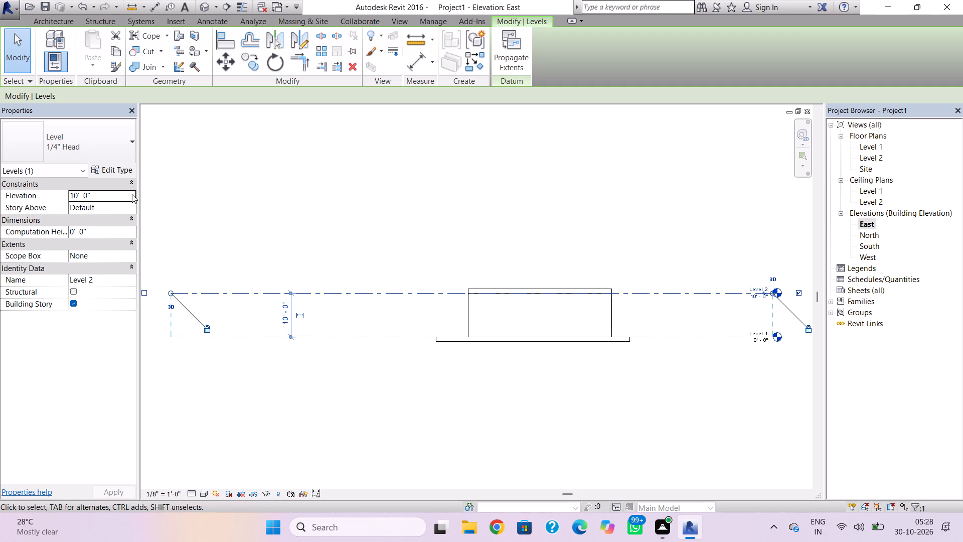
{"action": "left_click", "coordinate": [132, 194]}
{"action": "type", "text": "12"}
{"action": "key", "text": "apostrophe"}
{"action": "key", "text": "Return"}
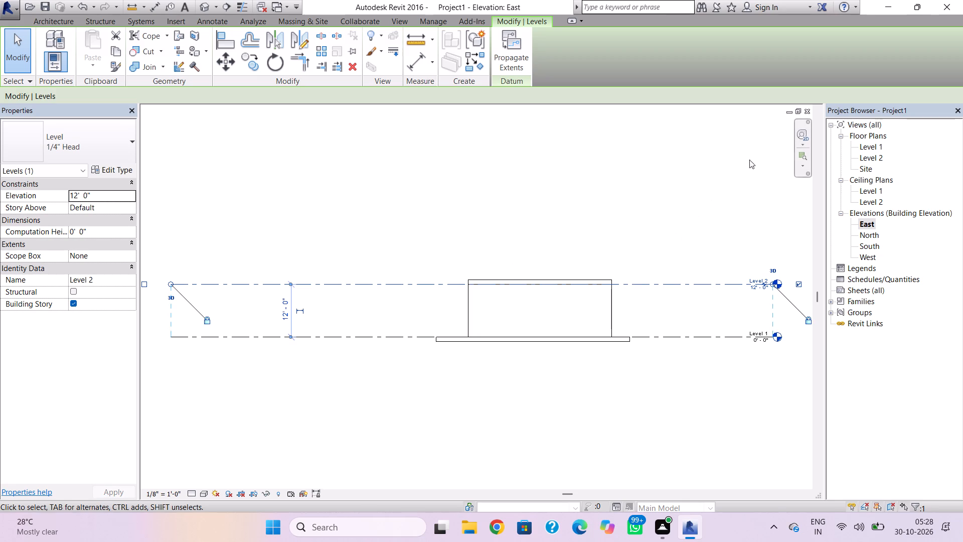
Add three levels above Level 2 by picking level lines with a 12' offset, at elevations 24', 36' and 48'.
{"action": "left_click", "coordinate": [867, 149]}
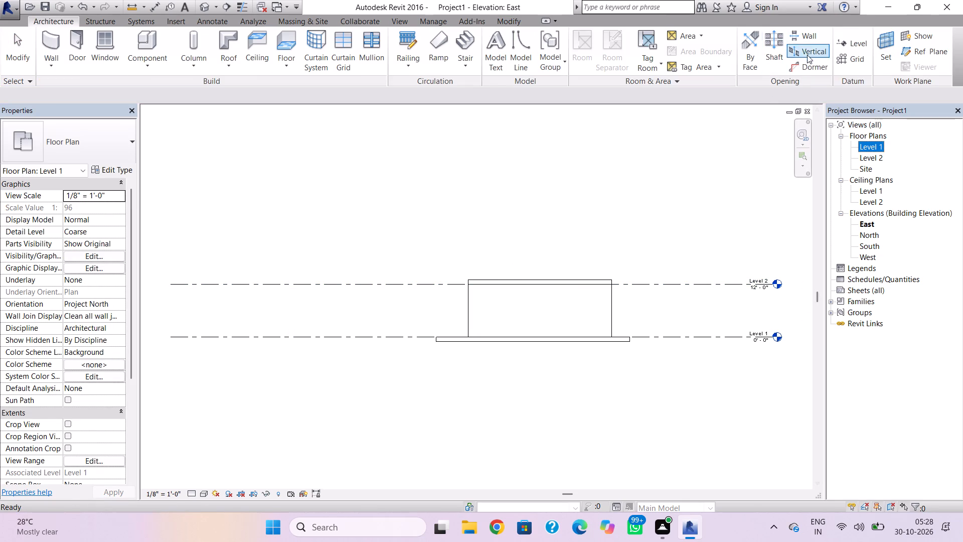
{"action": "left_click", "coordinate": [852, 42]}
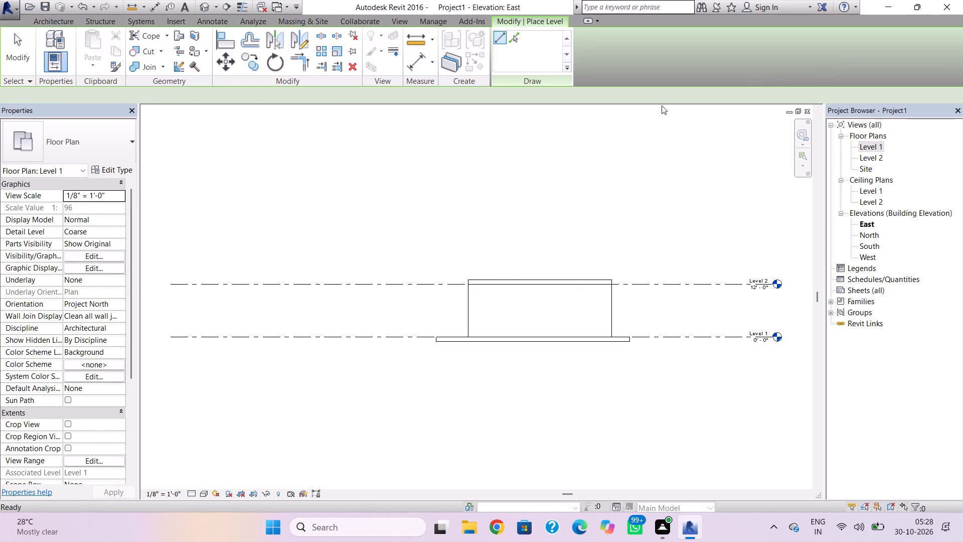
{"action": "left_click", "coordinate": [509, 39]}
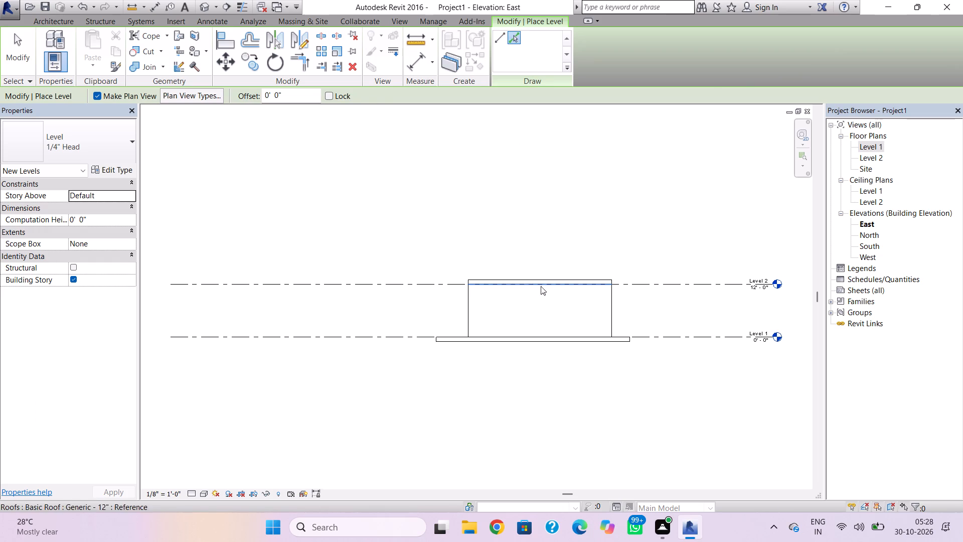
{"action": "left_click", "coordinate": [290, 95]}
{"action": "left_click_drag", "start_coordinate": [290, 95], "coordinate": [264, 97]}
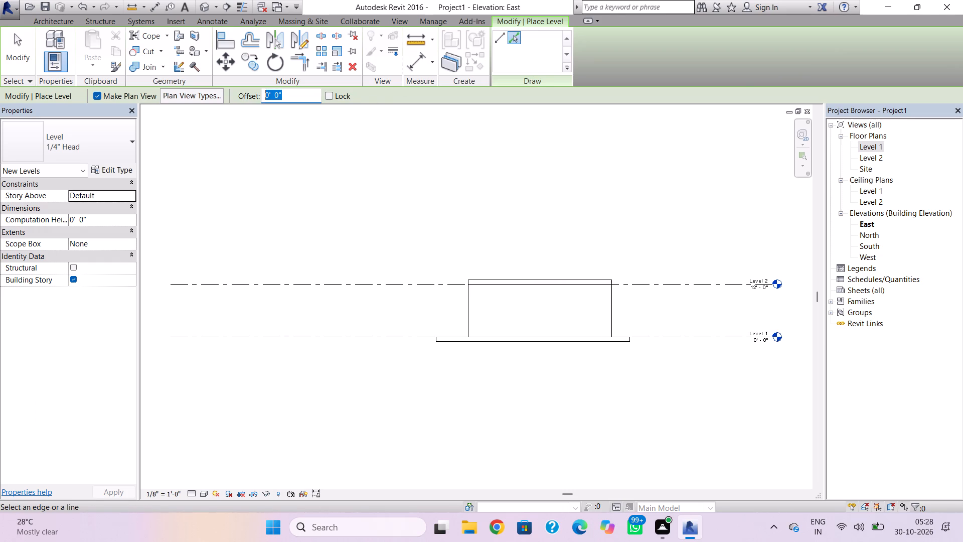
{"action": "left_click_drag", "start_coordinate": [264, 97], "coordinate": [262, 97]}
{"action": "type", "text": "12'"}
{"action": "key", "text": "Return"}
{"action": "left_click", "coordinate": [650, 280]}
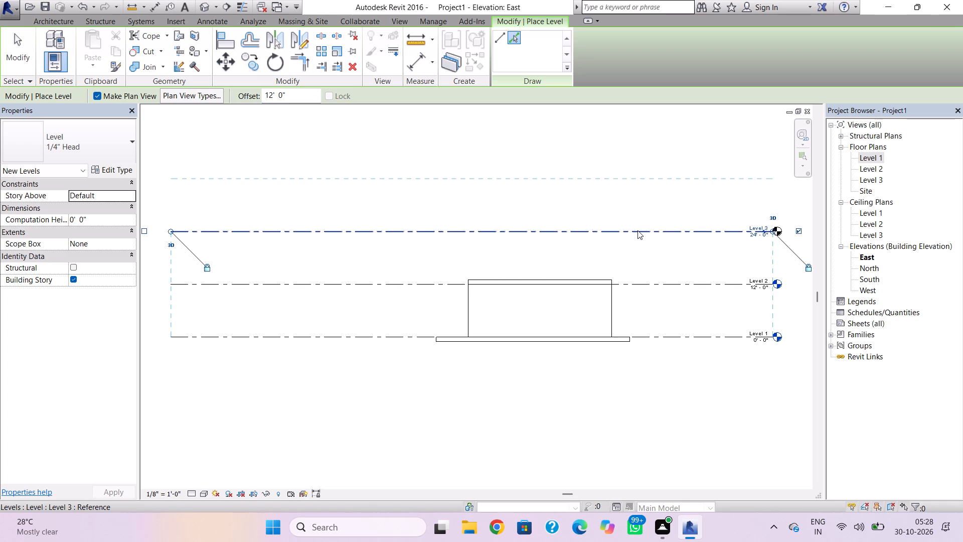
{"action": "left_click", "coordinate": [637, 230]}
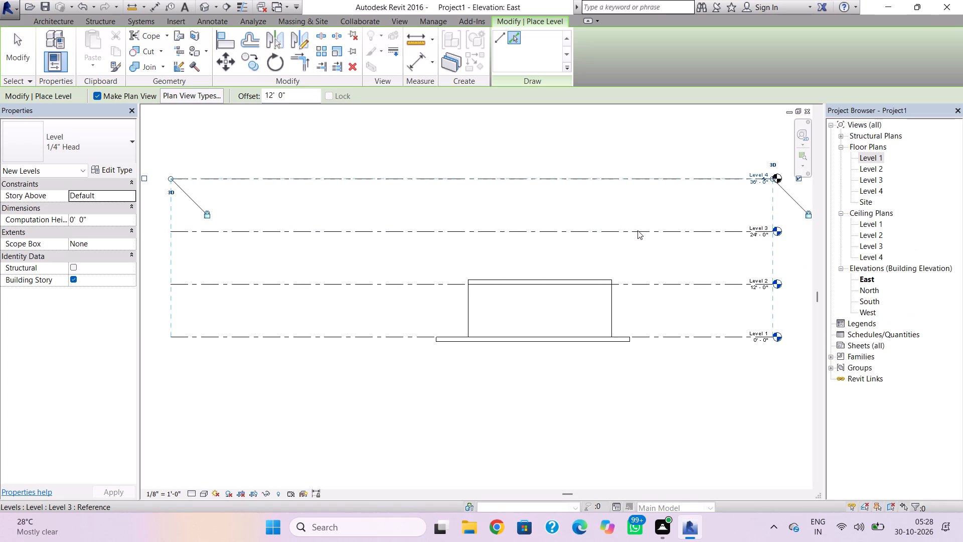
{"action": "left_click", "coordinate": [635, 176]}
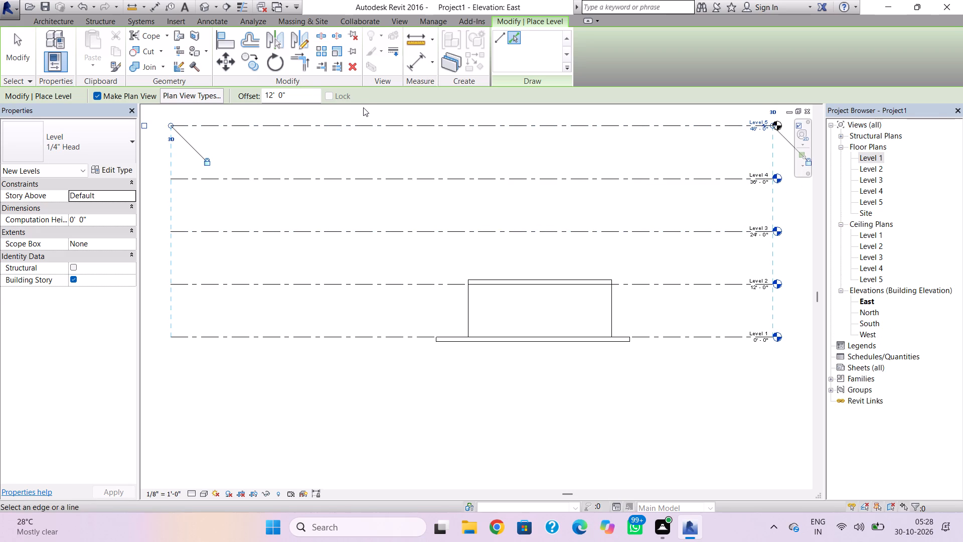
Open the default 3D view, set its visual style to Realistic, and dismiss the Autodesk licensing notification.
{"action": "left_click", "coordinate": [203, 10]}
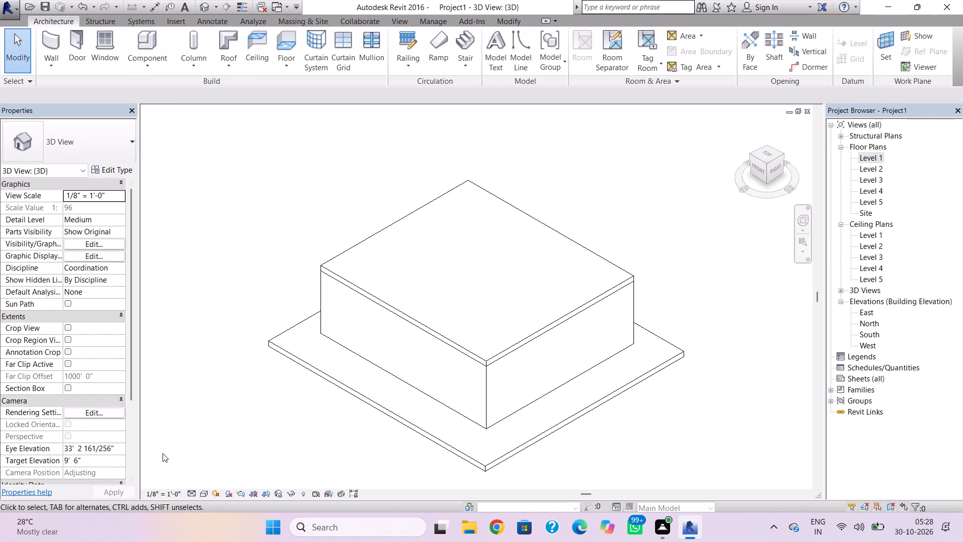
{"action": "left_click", "coordinate": [206, 491]}
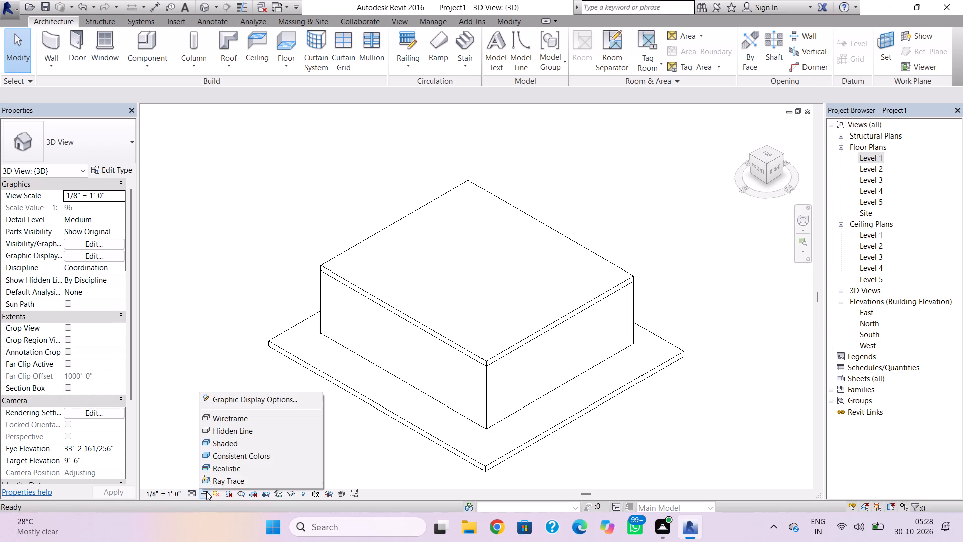
{"action": "left_click", "coordinate": [220, 472]}
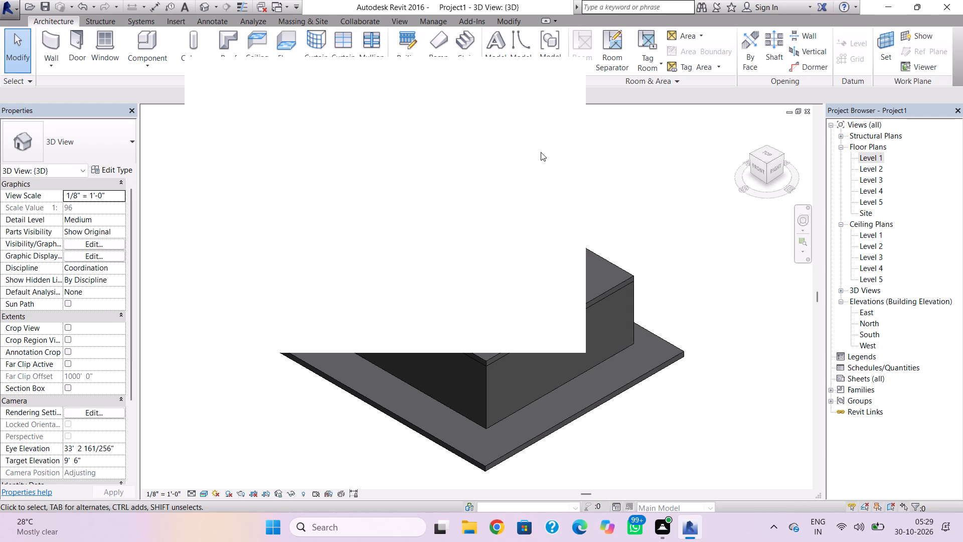
{"action": "left_click", "coordinate": [556, 71]}
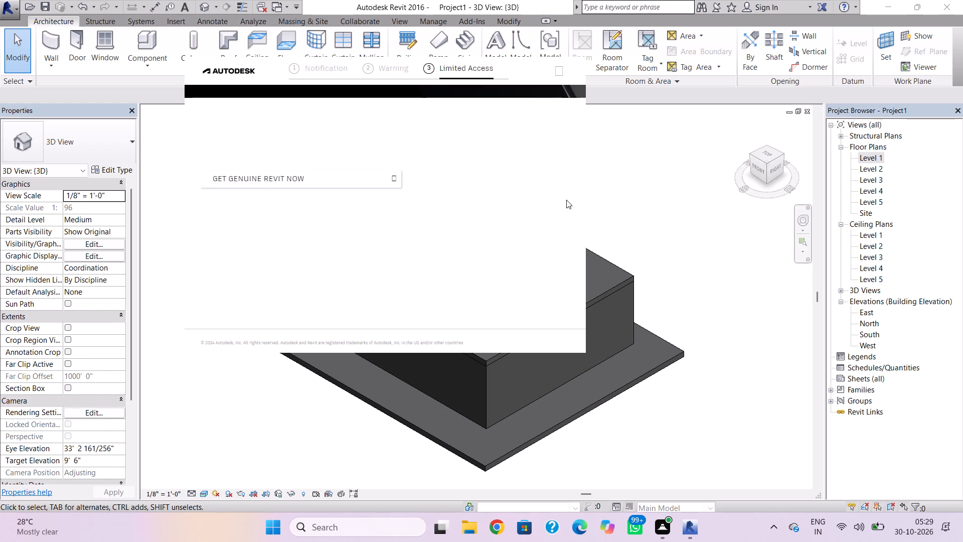
{"action": "left_click", "coordinate": [555, 74]}
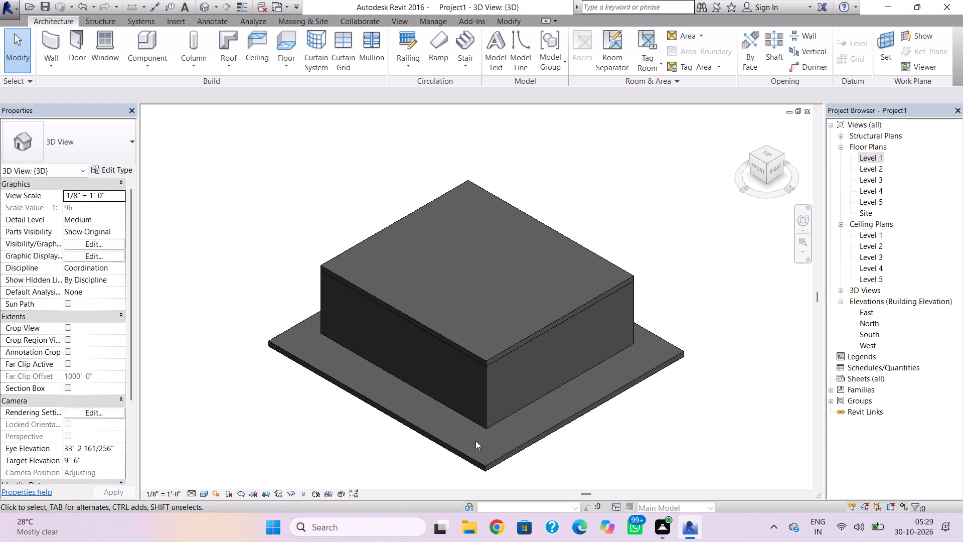
Edit the roof footprint in the Level 1 floor plan, shortening the south boundary line from its west end to about 23' 6".
{"action": "right_click_drag", "start_coordinate": [708, 35], "coordinate": [788, 23], "text": "shift"}
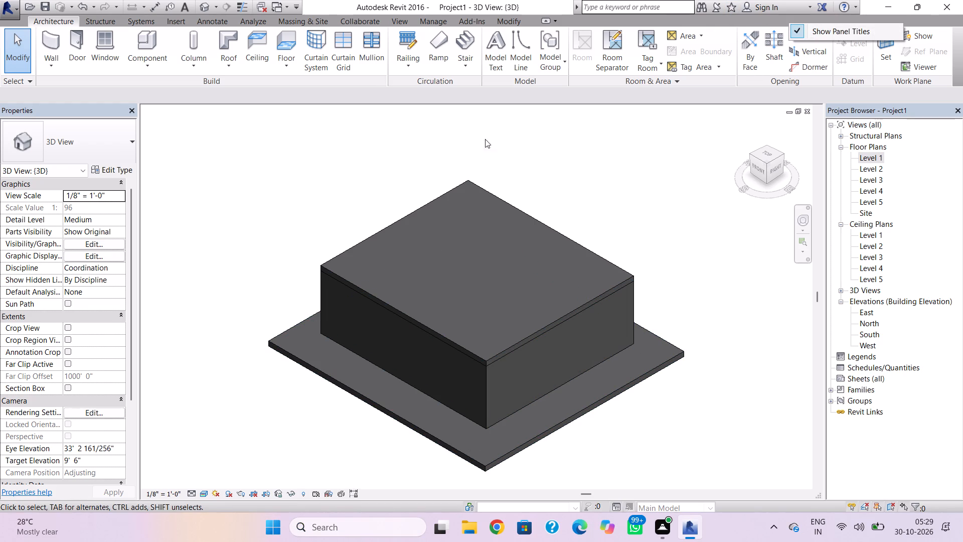
{"action": "right_click_drag", "start_coordinate": [414, 234], "coordinate": [606, 220], "text": "shift"}
{"action": "right_click_drag", "start_coordinate": [340, 262], "coordinate": [469, 298], "text": "shift"}
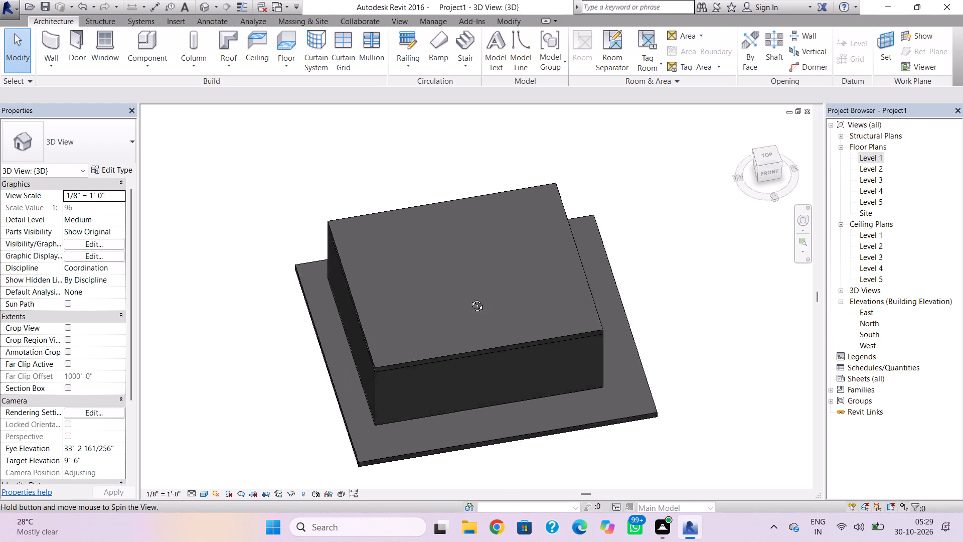
{"action": "right_click_drag", "start_coordinate": [469, 298], "coordinate": [485, 284], "text": "shift"}
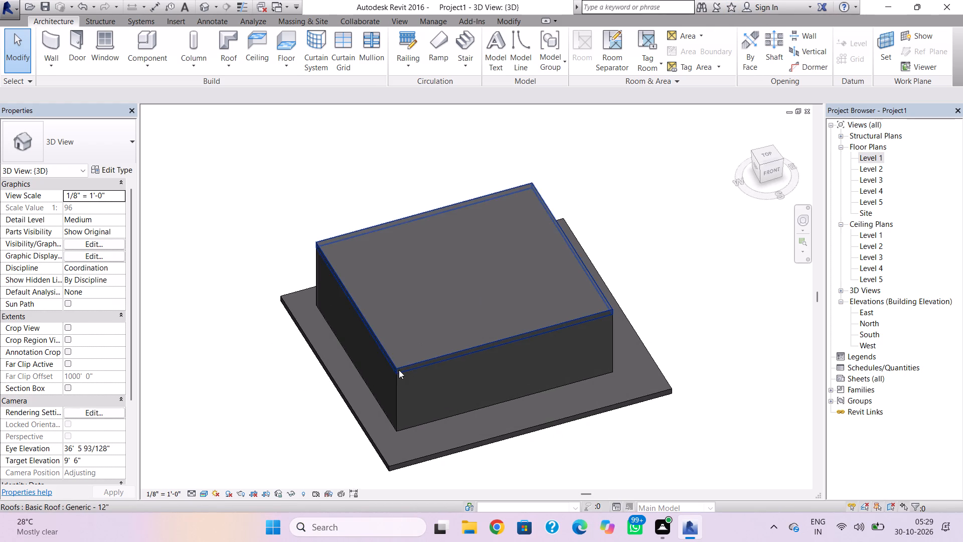
{"action": "double_click", "coordinate": [399, 370]}
{"action": "left_click", "coordinate": [399, 370]}
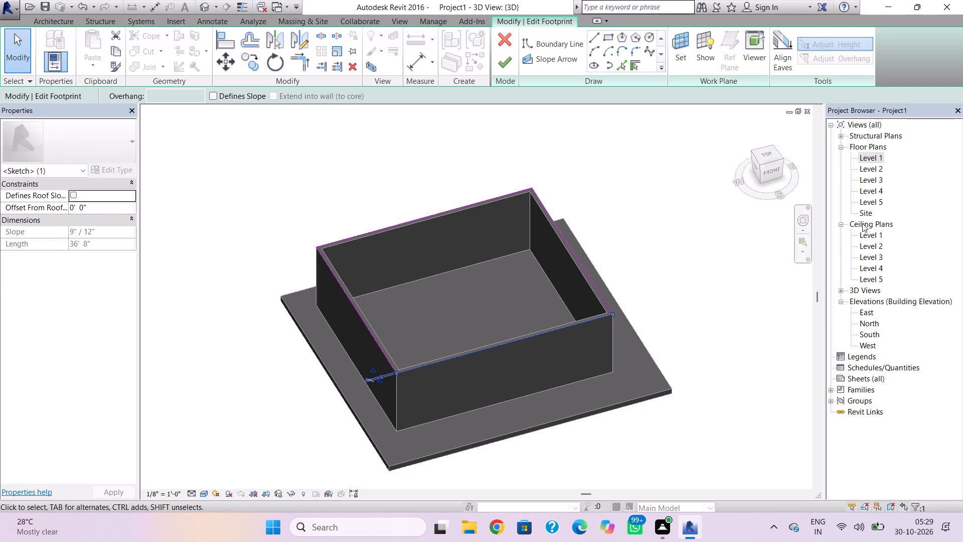
{"action": "left_click", "coordinate": [868, 153]}
{"action": "left_click", "coordinate": [868, 153]}
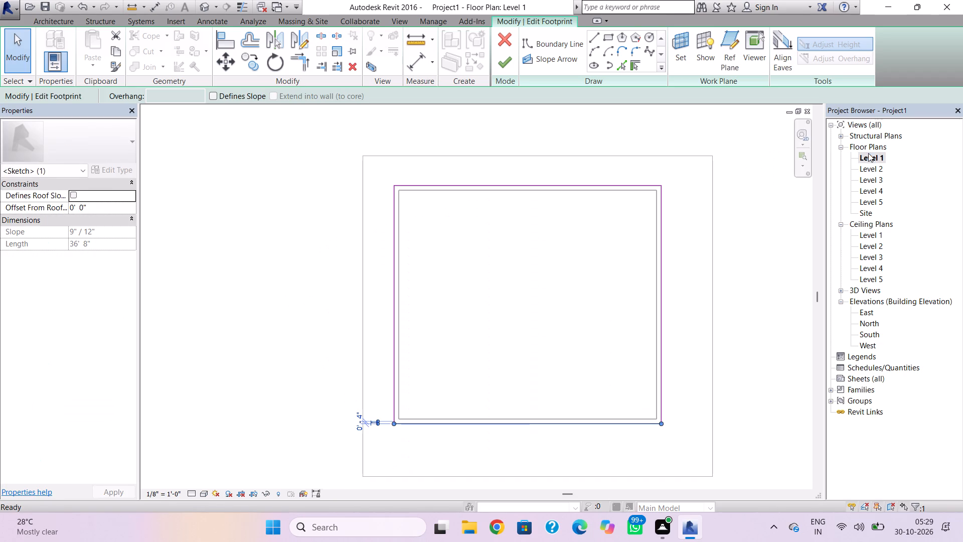
{"action": "middle_click_drag", "start_coordinate": [431, 445], "coordinate": [425, 382]}
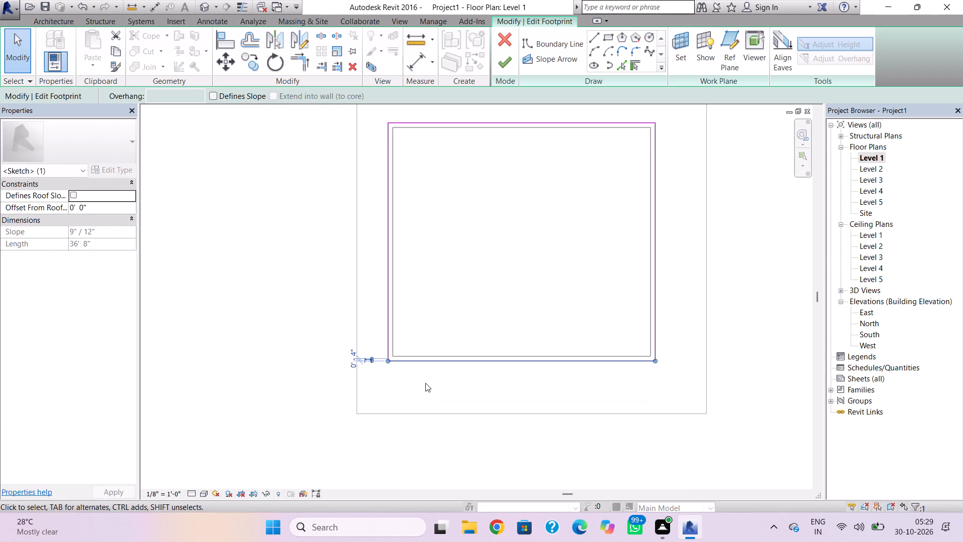
{"action": "left_click_drag", "start_coordinate": [387, 361], "coordinate": [435, 358]}
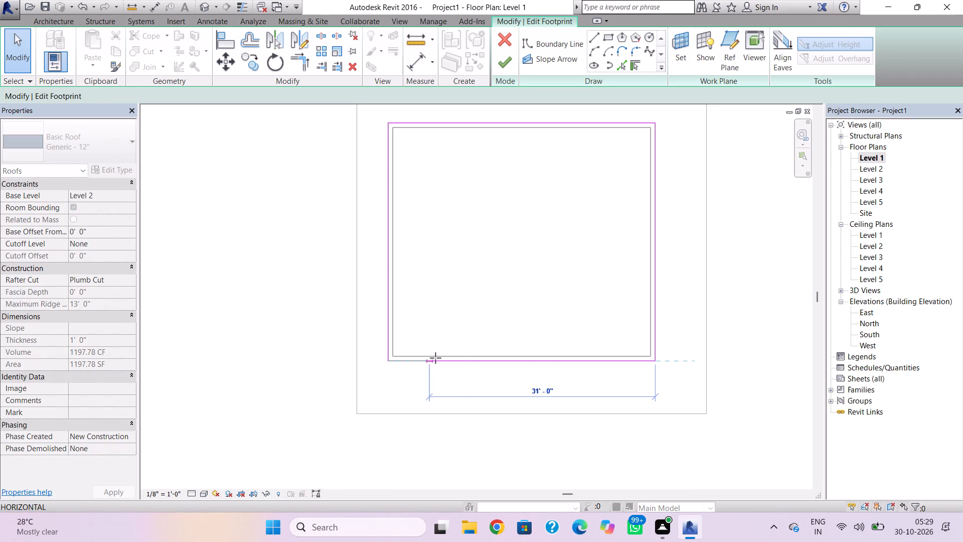
{"action": "left_click_drag", "start_coordinate": [435, 358], "coordinate": [500, 357]}
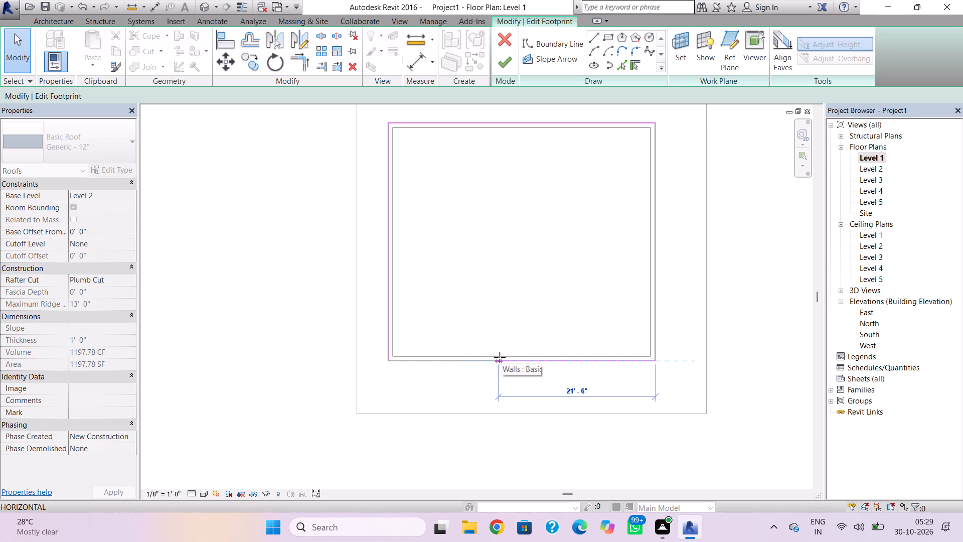
{"action": "left_click_drag", "start_coordinate": [500, 357], "coordinate": [493, 358]}
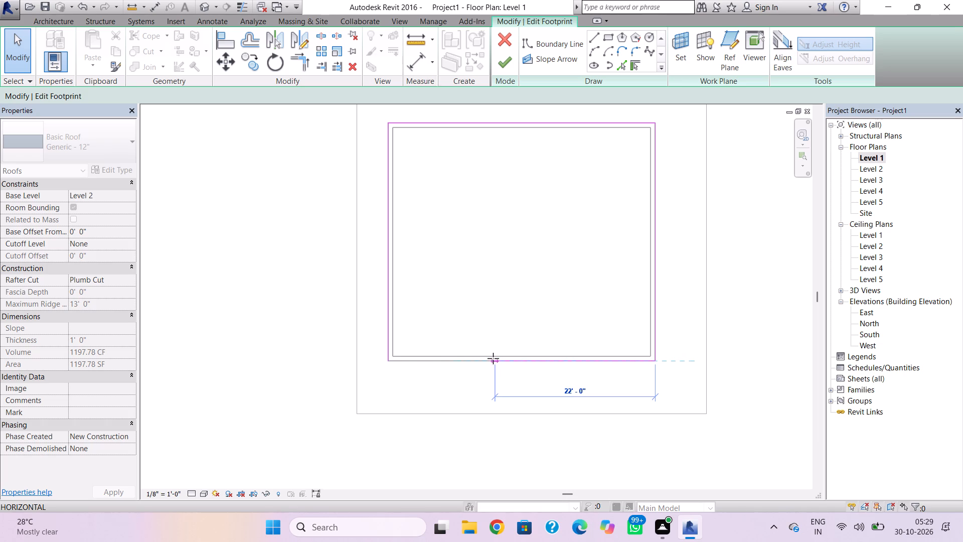
{"action": "left_click_drag", "start_coordinate": [493, 358], "coordinate": [486, 359]}
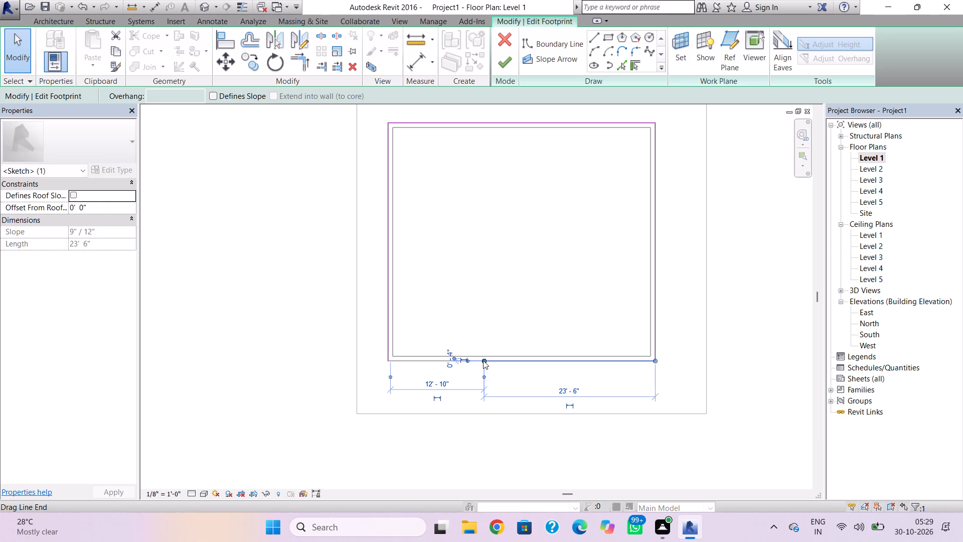
{"action": "left_click", "coordinate": [580, 233]}
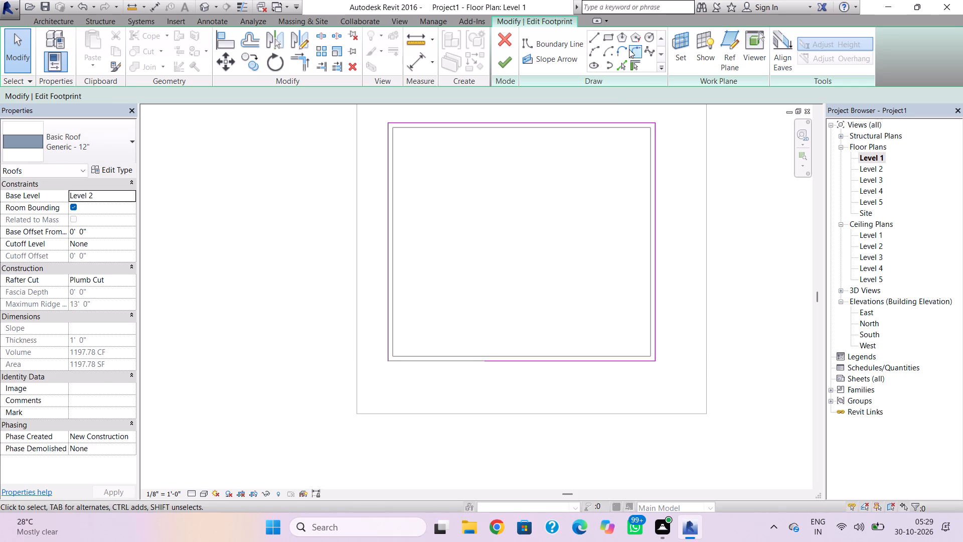
Draw chained boundary lines around the southwest corner: about 1' 6" south, 15' west, 9' north and 1' 10" east to the west boundary.
{"action": "left_click", "coordinate": [588, 35]}
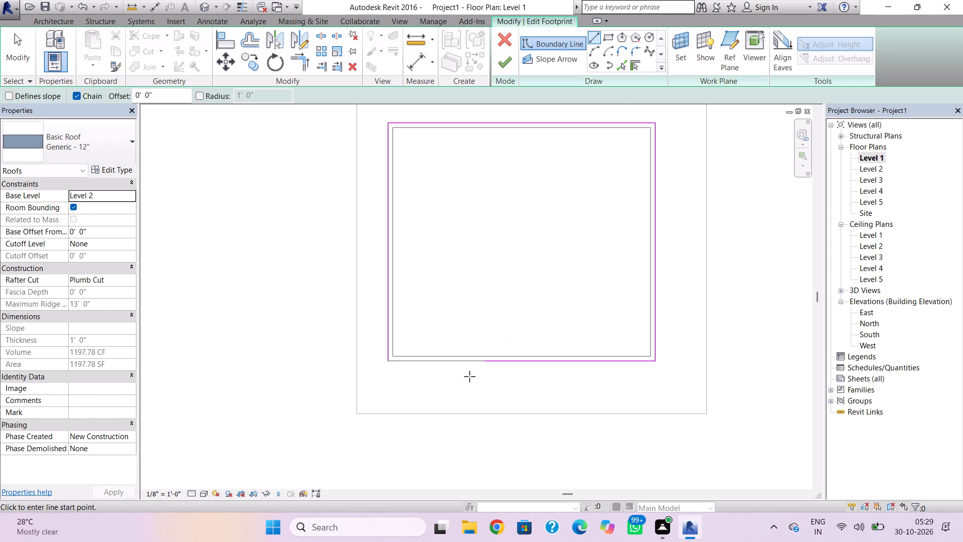
{"action": "scroll", "coordinate": [480, 370], "scroll_direction": "up", "scroll_amount": 2}
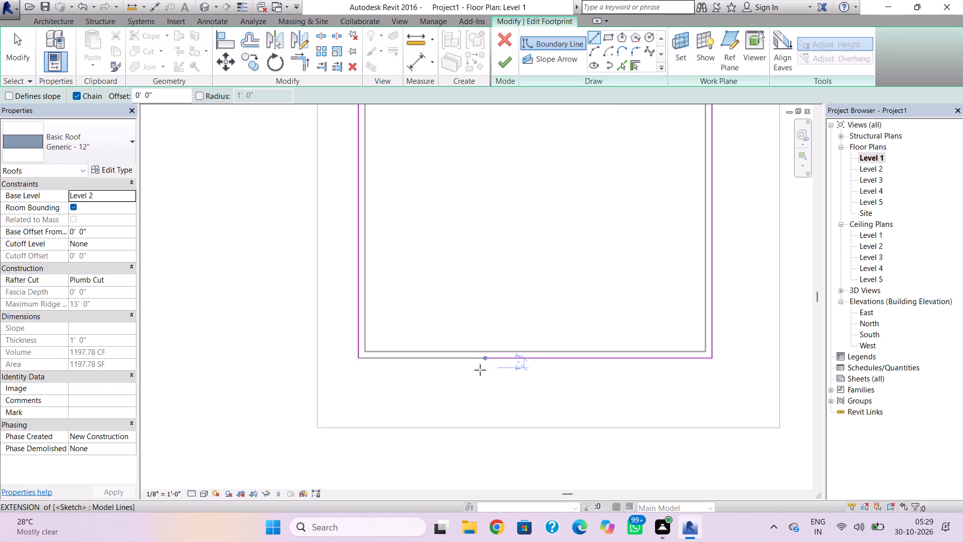
{"action": "scroll", "coordinate": [480, 370], "scroll_direction": "up", "scroll_amount": 2}
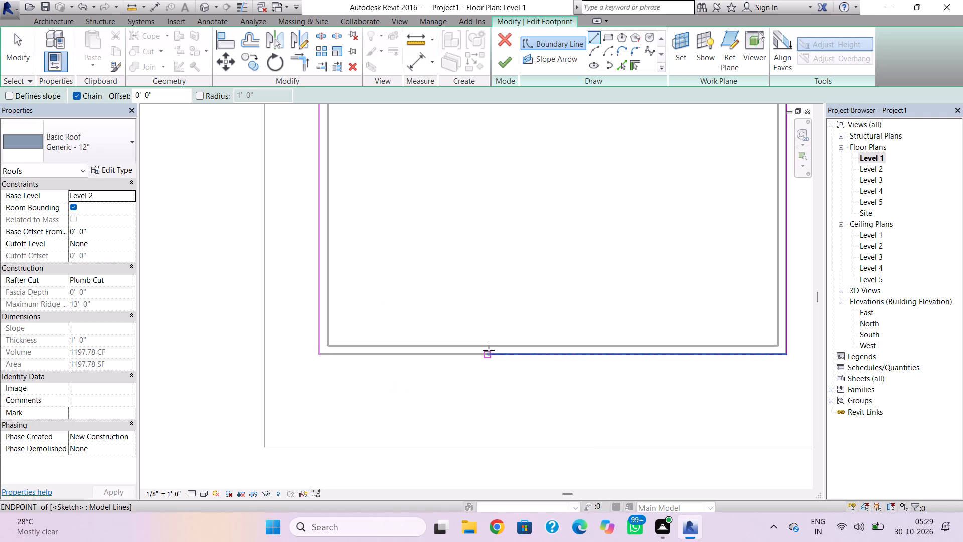
{"action": "left_click", "coordinate": [489, 350]}
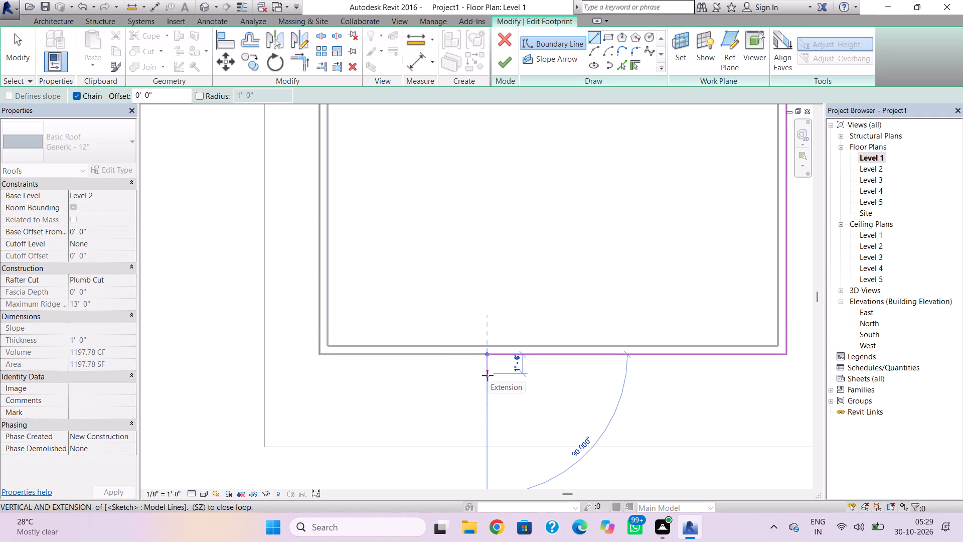
{"action": "left_click", "coordinate": [488, 375]}
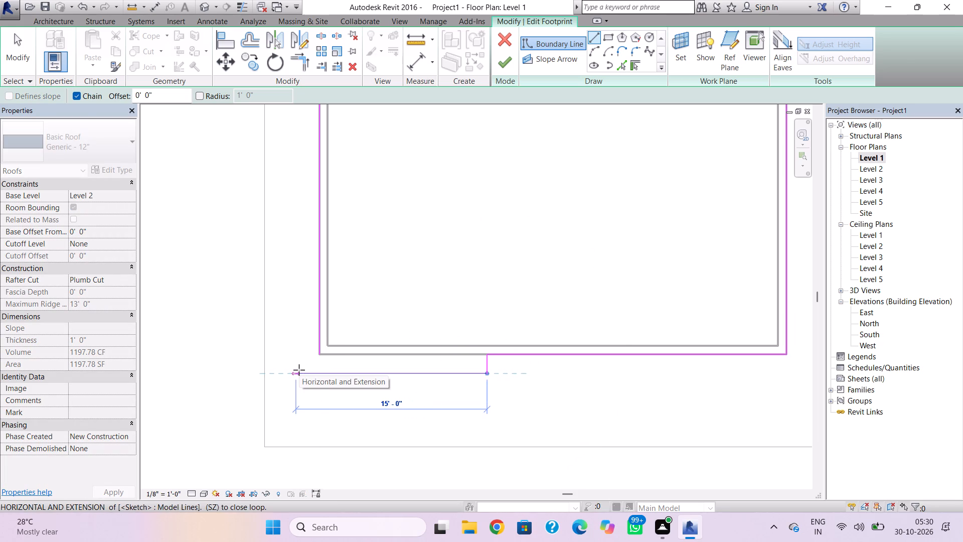
{"action": "left_click", "coordinate": [299, 370]}
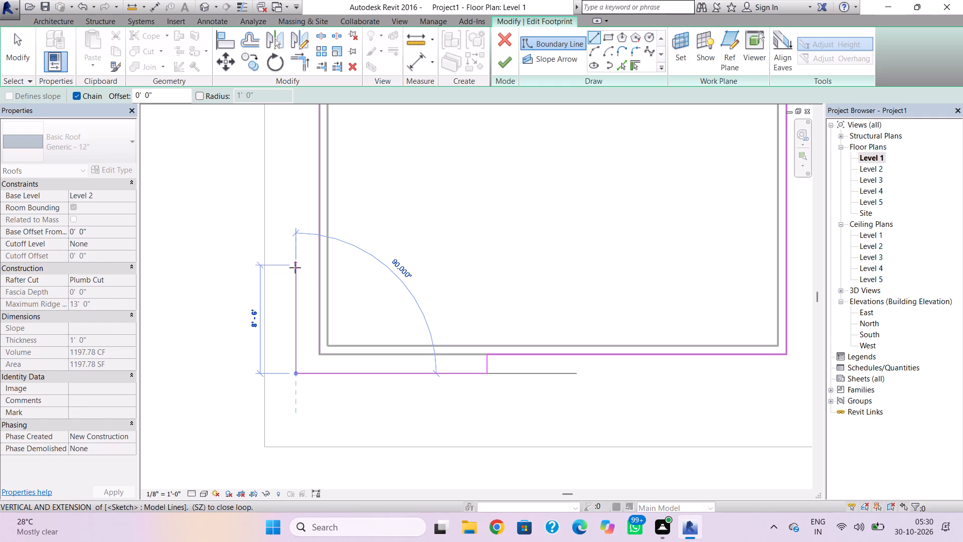
{"action": "left_click", "coordinate": [295, 258]}
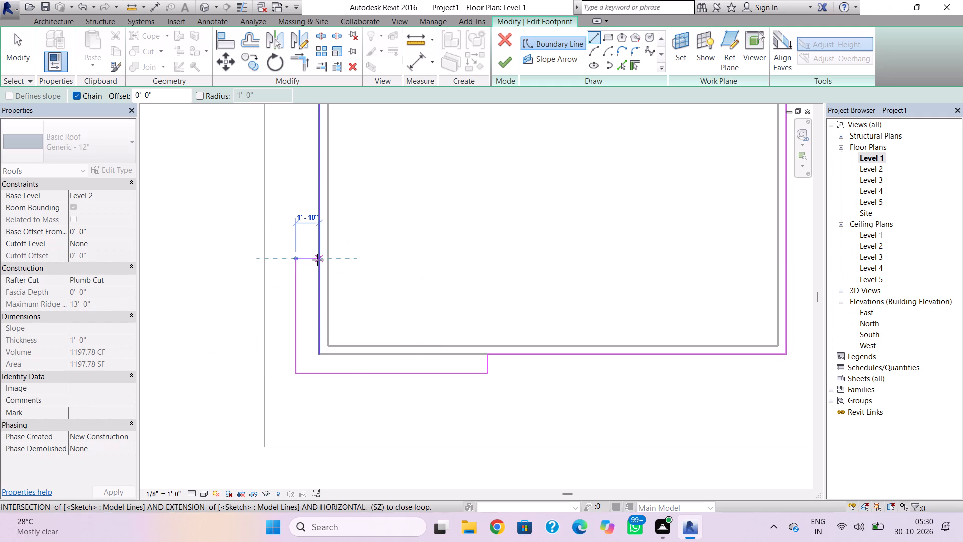
{"action": "left_click_drag", "start_coordinate": [317, 260], "coordinate": [337, 258]}
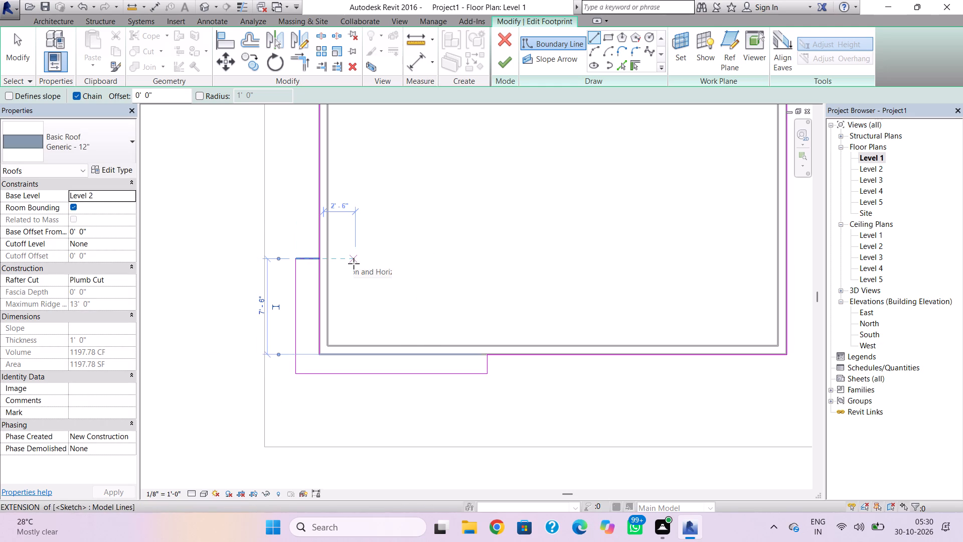
{"action": "key", "text": "Escape"}
{"action": "key", "text": "Escape"}
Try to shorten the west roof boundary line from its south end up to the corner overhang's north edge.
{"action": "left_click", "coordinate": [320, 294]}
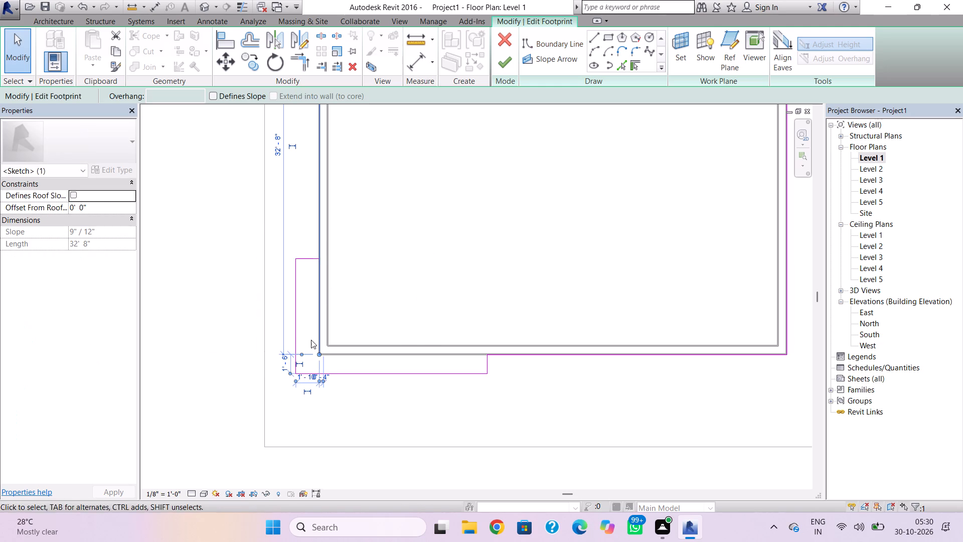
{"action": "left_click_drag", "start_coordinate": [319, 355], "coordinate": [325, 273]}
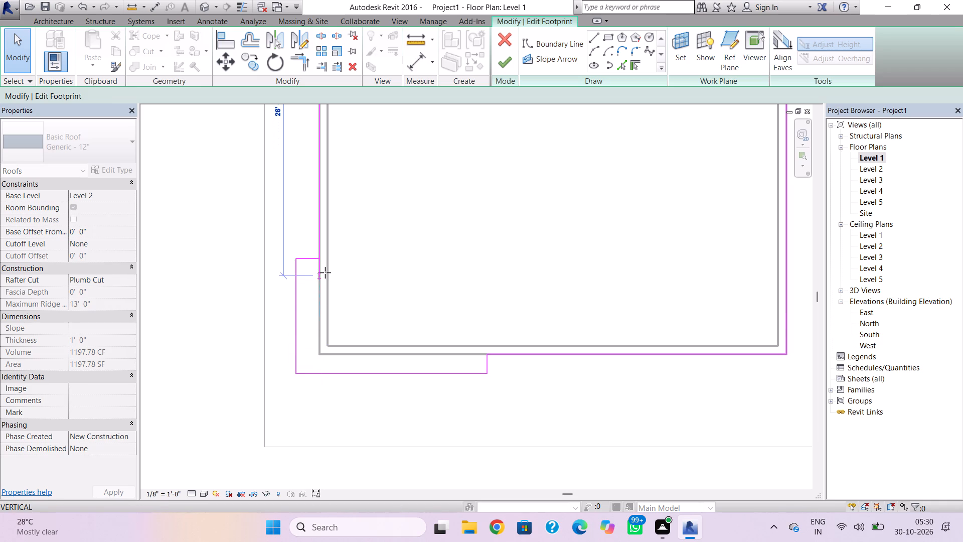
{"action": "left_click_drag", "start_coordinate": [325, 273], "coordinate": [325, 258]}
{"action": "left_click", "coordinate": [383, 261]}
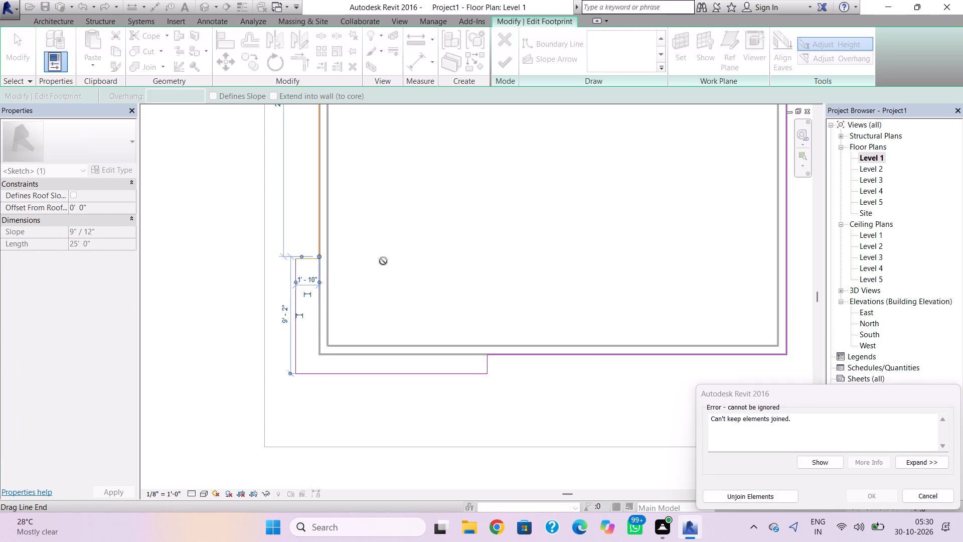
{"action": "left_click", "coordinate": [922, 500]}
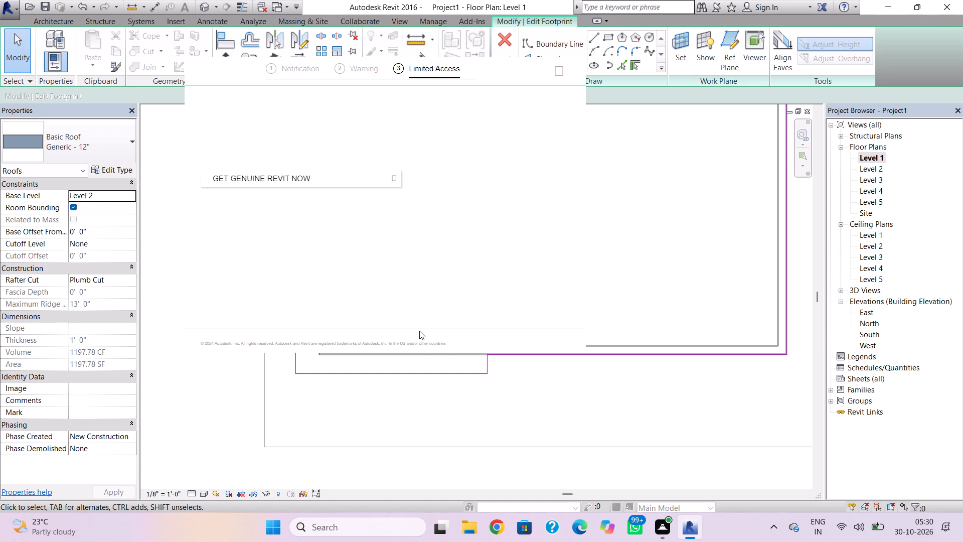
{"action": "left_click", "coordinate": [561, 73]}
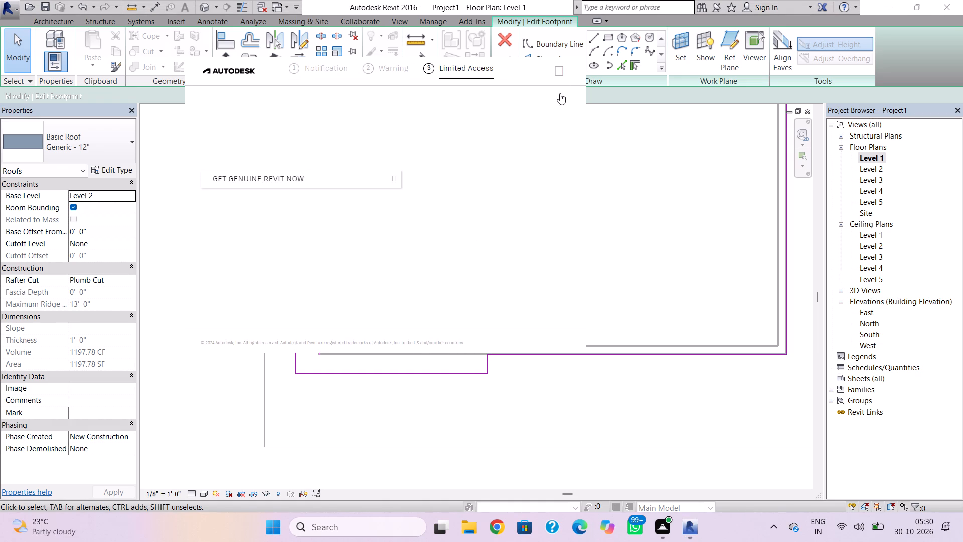
Delete the west roof boundary line.
{"action": "left_click", "coordinate": [319, 322]}
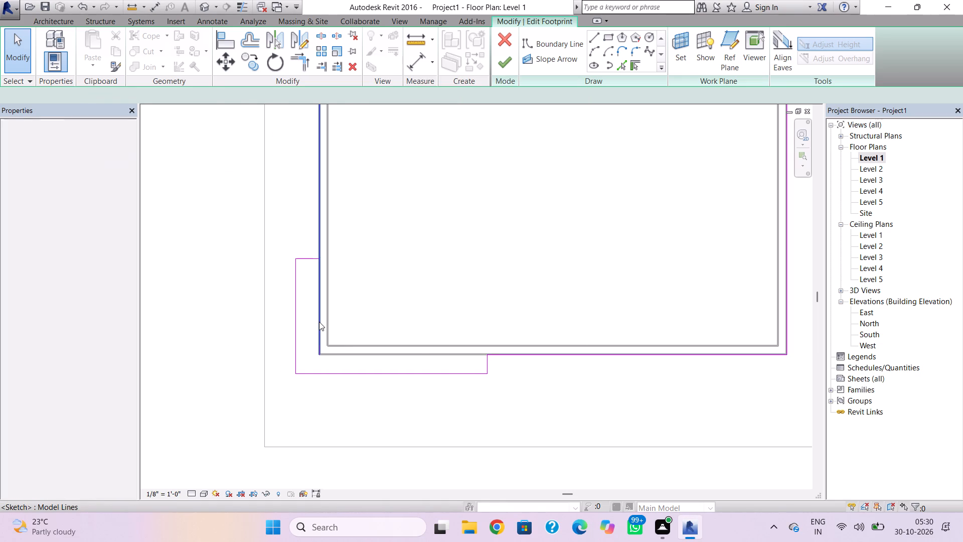
{"action": "key", "text": "Delete"}
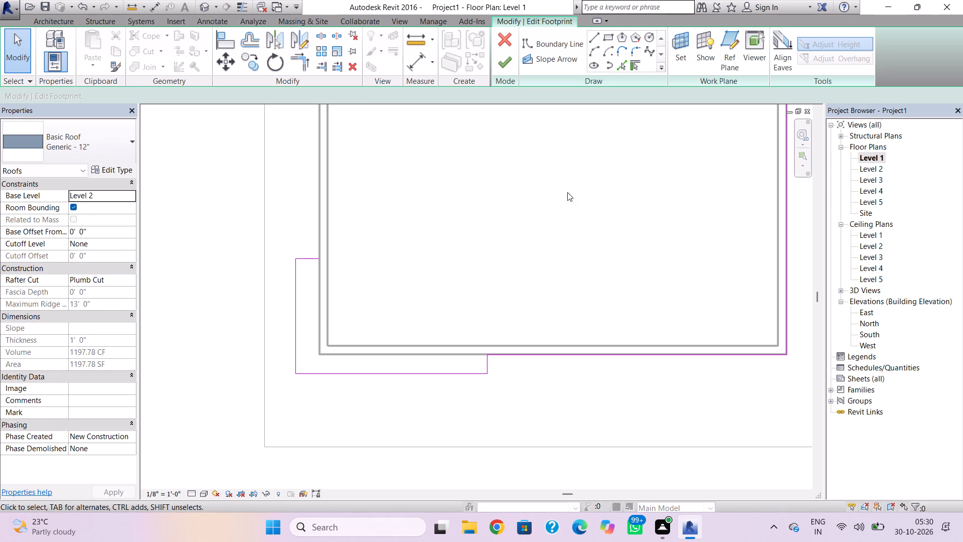
Draw a vertical boundary line about 25' 2" from the overhang's north edge to the roof's northwest corner and finish the footprint.
{"action": "left_click", "coordinate": [590, 44]}
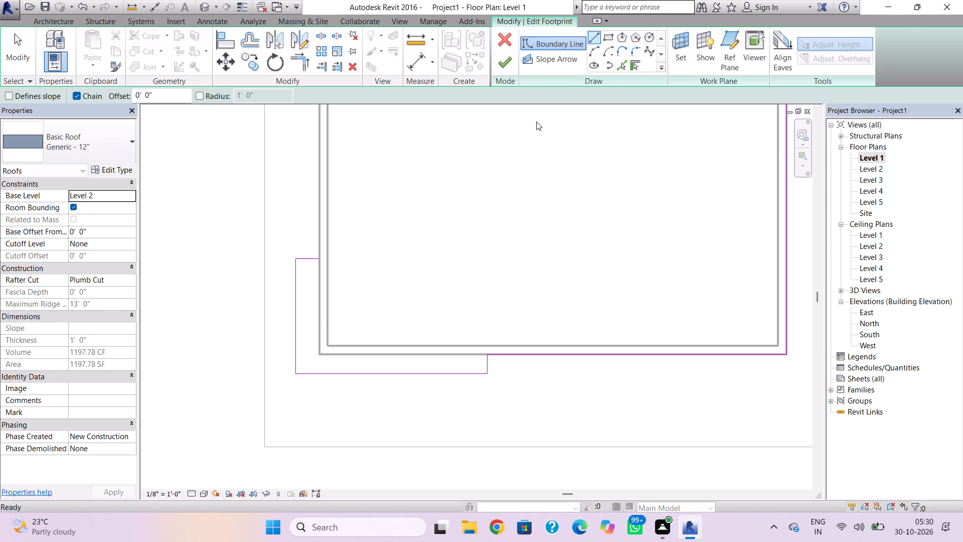
{"action": "scroll", "coordinate": [353, 361], "scroll_direction": "down", "scroll_amount": 3}
{"action": "middle_click_drag", "start_coordinate": [359, 406], "coordinate": [381, 454]}
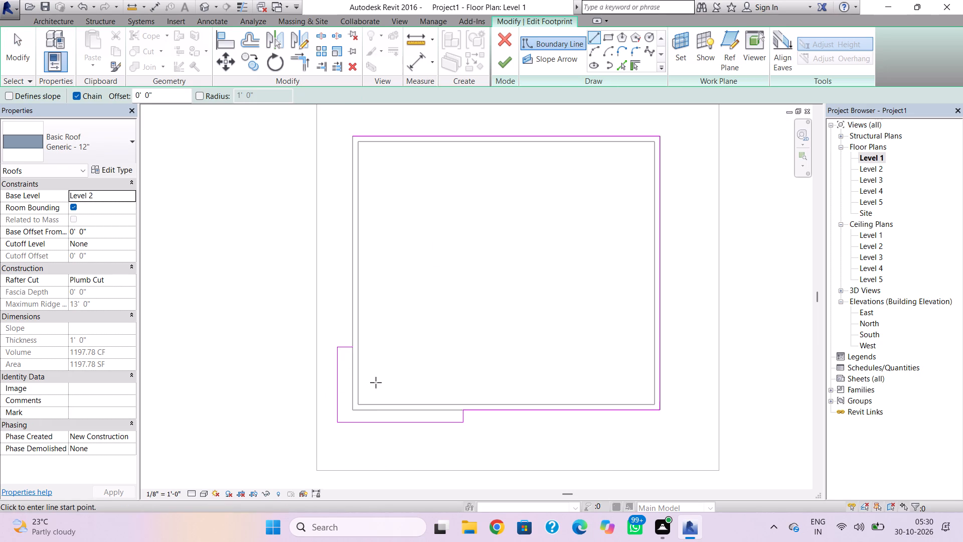
{"action": "left_click", "coordinate": [356, 350]}
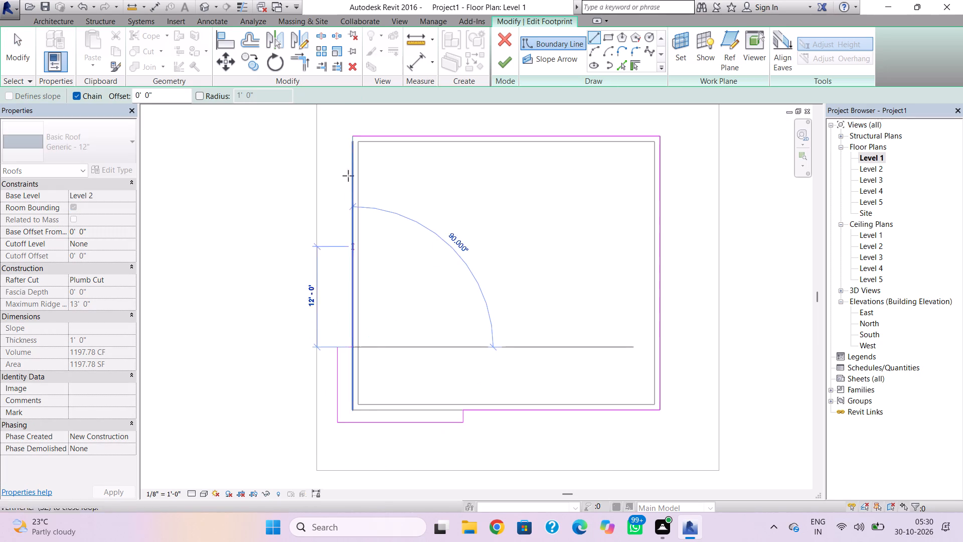
{"action": "left_click", "coordinate": [356, 144]}
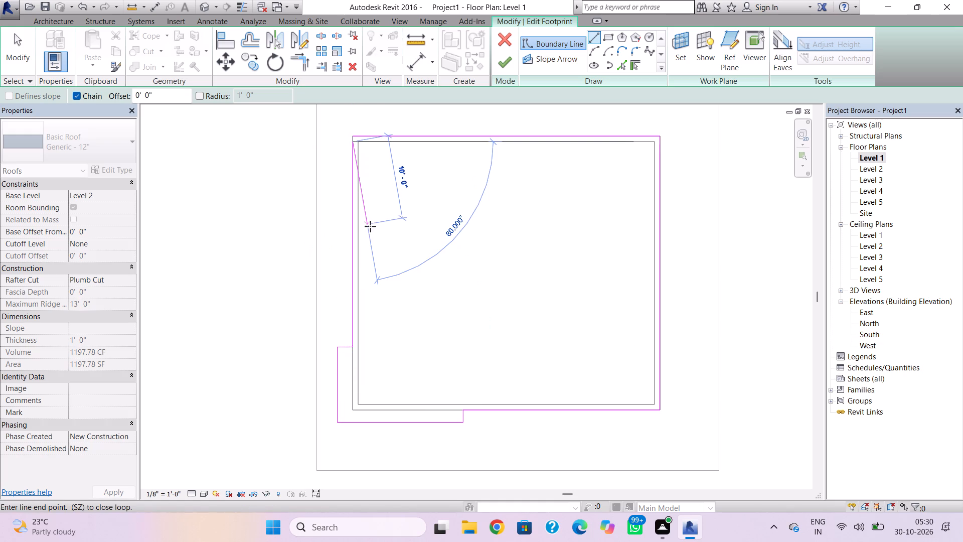
{"action": "key", "text": "ctrl+z"}
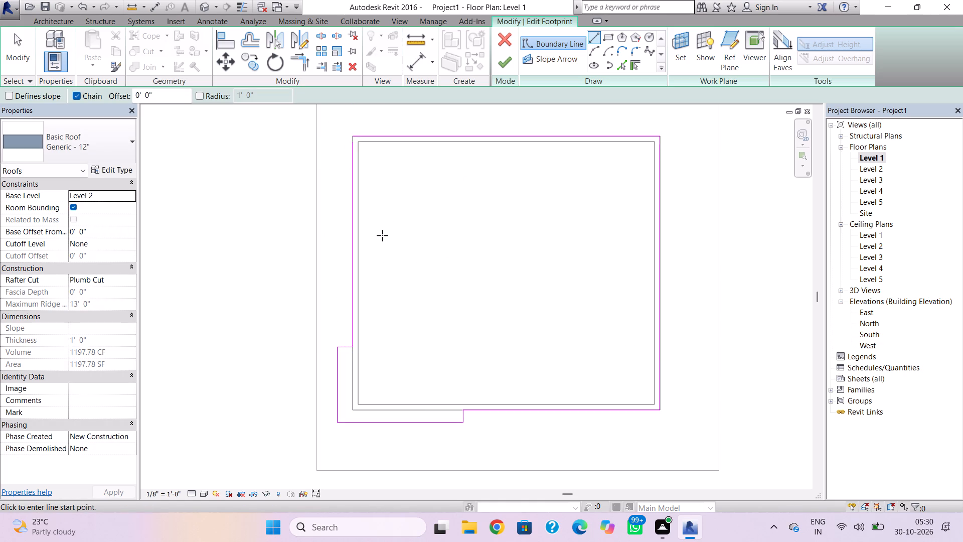
{"action": "key", "text": "ctrl+z"}
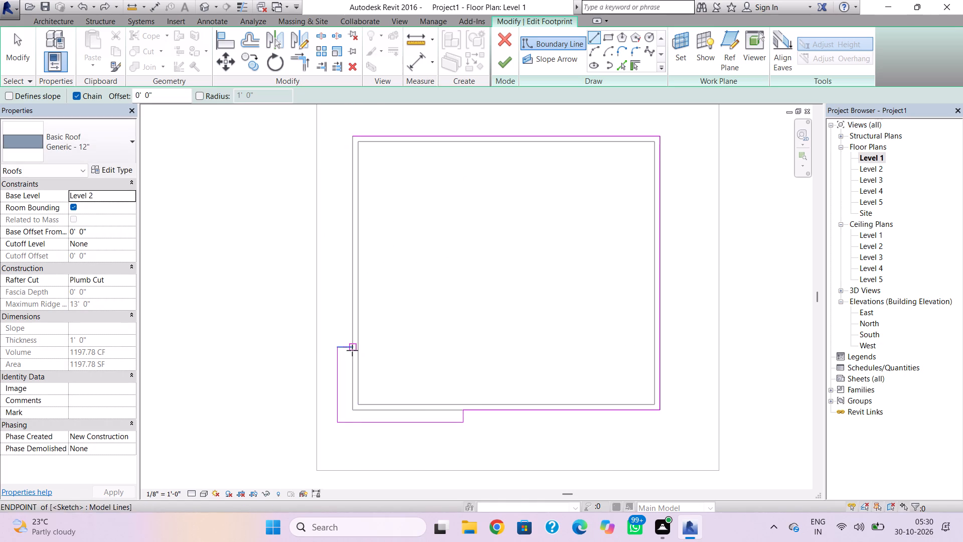
{"action": "left_click", "coordinate": [352, 350]}
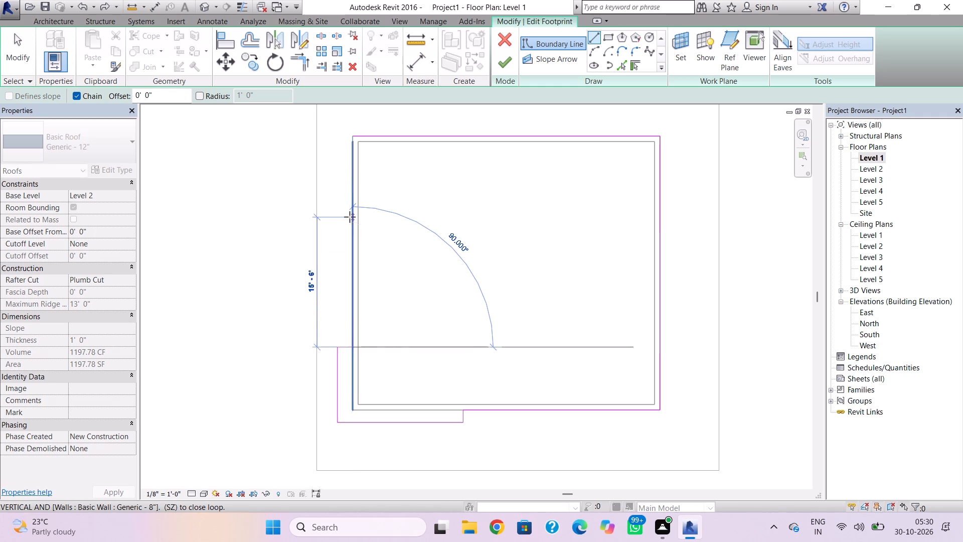
{"action": "left_click", "coordinate": [354, 138]}
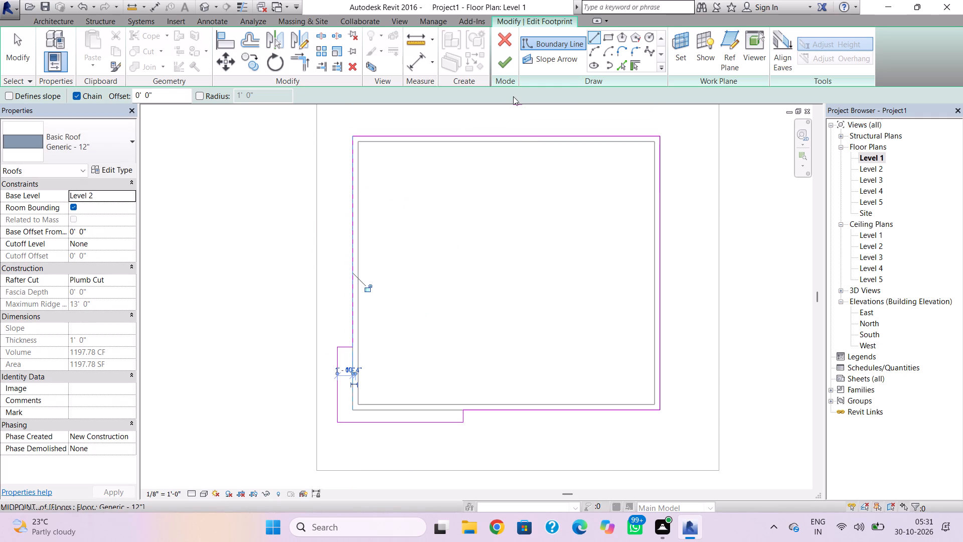
{"action": "left_click", "coordinate": [506, 69]}
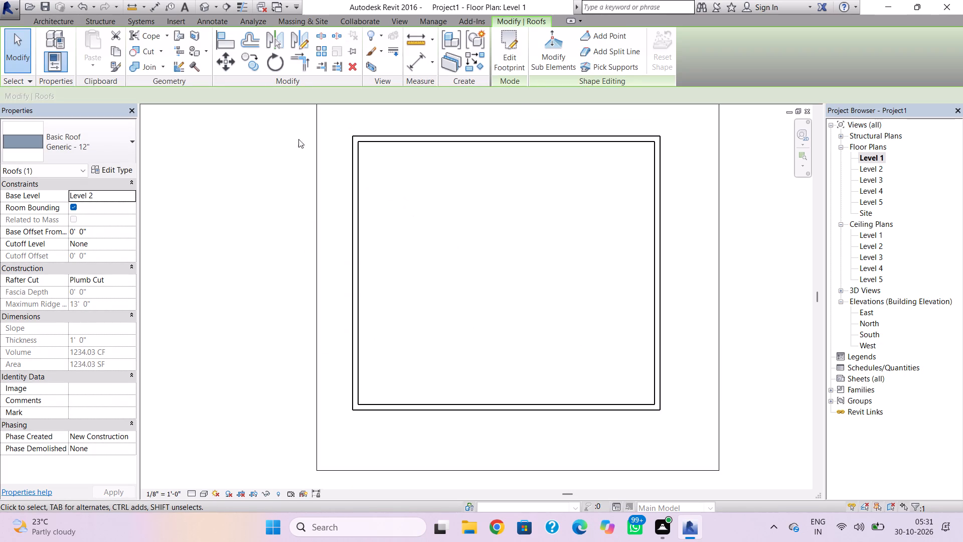
In the 3D view, edit the roof footprint, nudge the corner overhang's short north edge three times northward, and finish the footprint.
{"action": "left_click", "coordinate": [202, 1]}
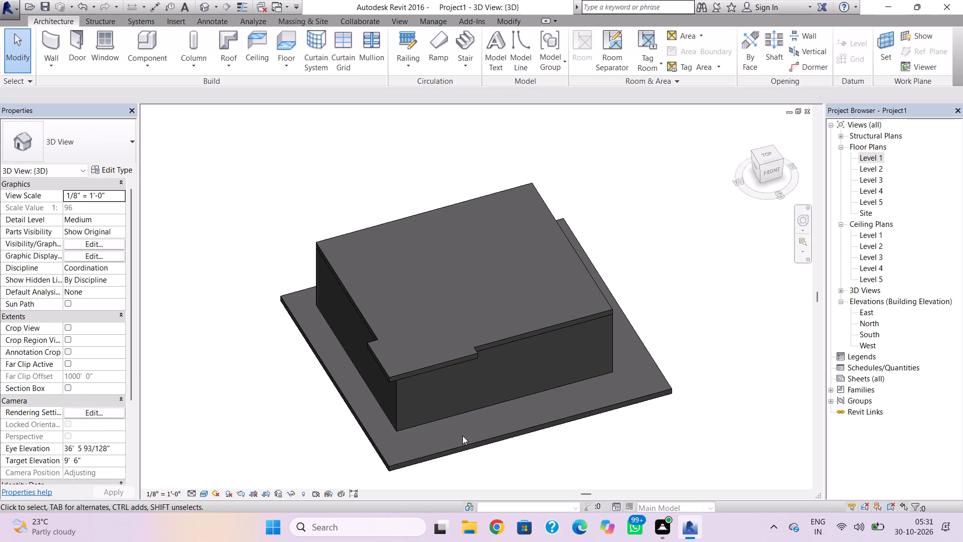
{"action": "double_click", "coordinate": [369, 341]}
{"action": "left_click", "coordinate": [369, 341]}
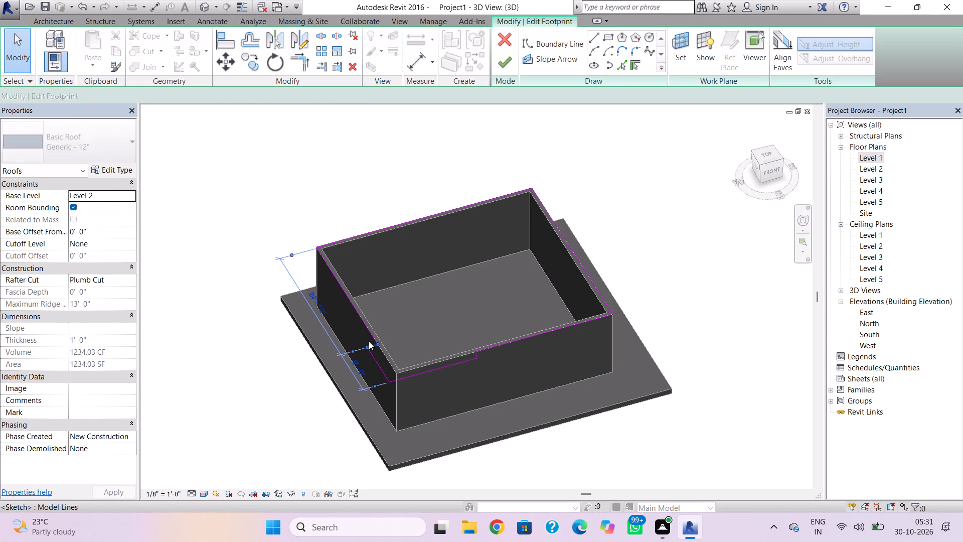
{"action": "key", "text": "Up"}
{"action": "key", "text": "Up"}
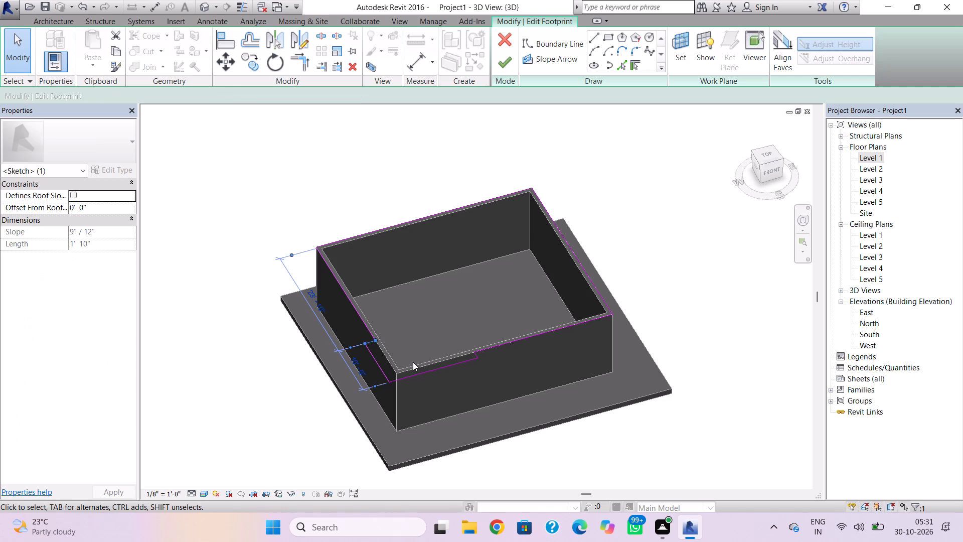
{"action": "key", "text": "Up"}
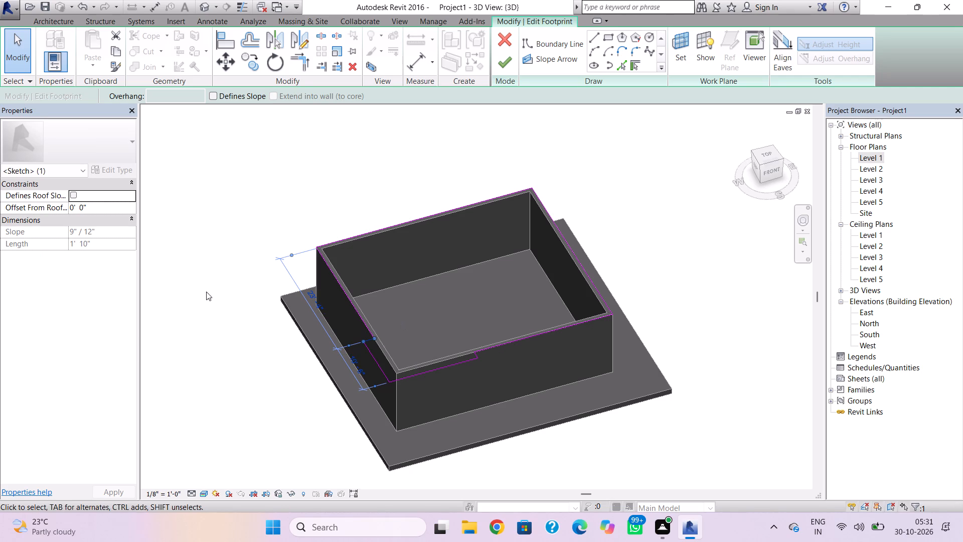
{"action": "left_click", "coordinate": [505, 68]}
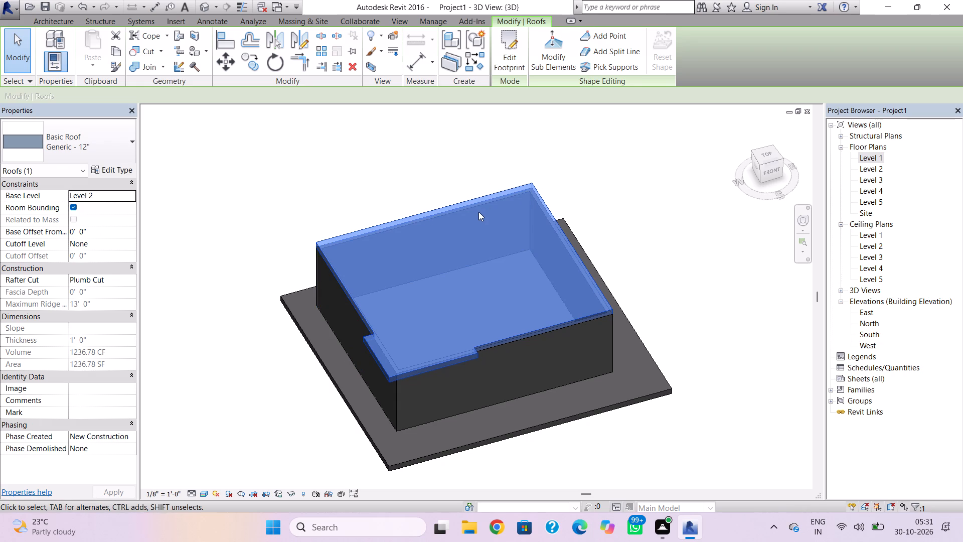
Edit the roof footprint in the Level 1 floor plan, drawing boundary lines south of the building about 12' 6" east and 2' 7" north to the south boundary.
{"action": "double_click", "coordinate": [540, 329]}
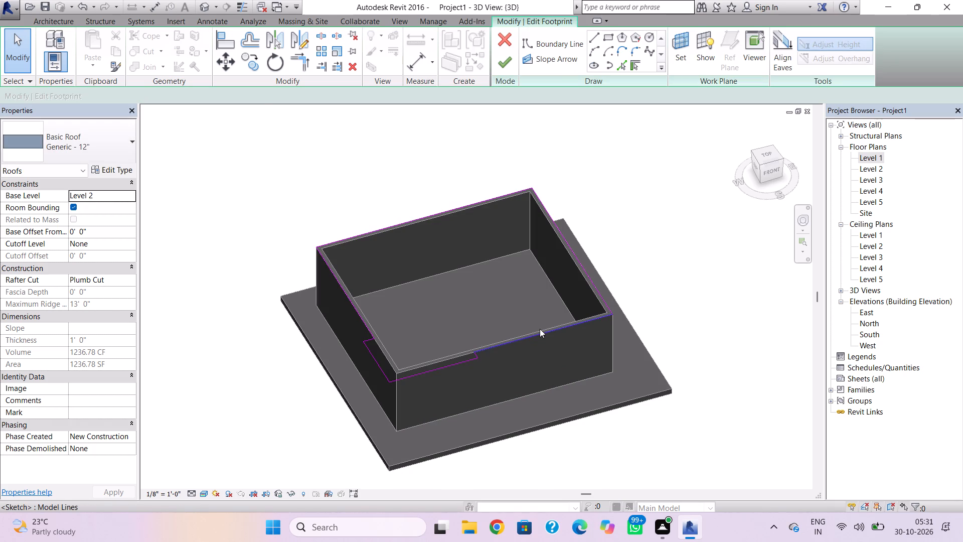
{"action": "left_click", "coordinate": [540, 329]}
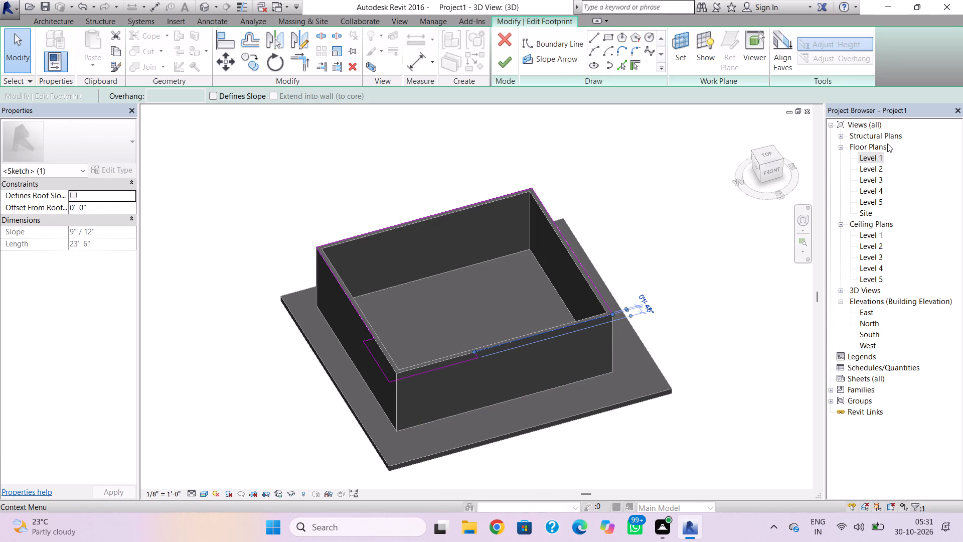
{"action": "left_click", "coordinate": [875, 162]}
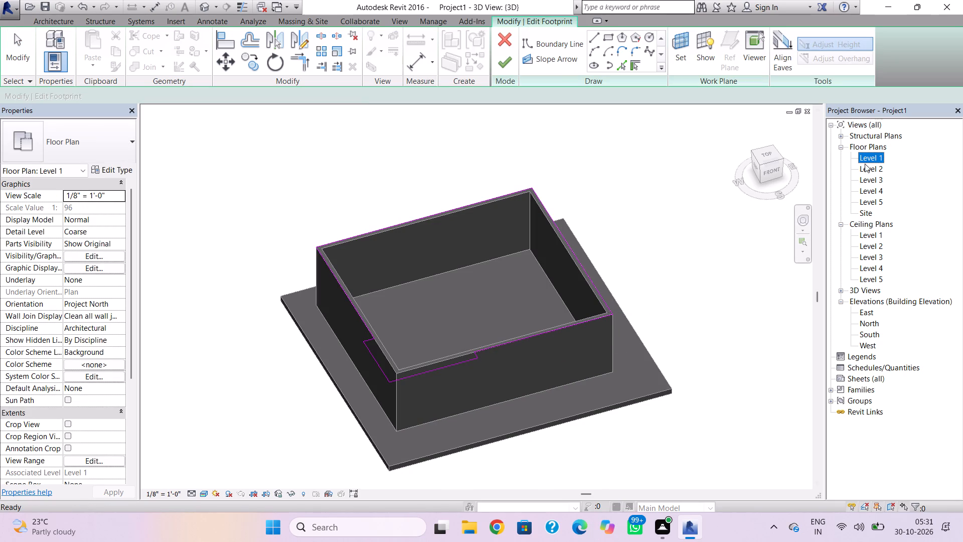
{"action": "double_click", "coordinate": [869, 158]}
{"action": "middle_click_drag", "start_coordinate": [705, 255], "coordinate": [608, 214]}
{"action": "scroll", "coordinate": [519, 286], "scroll_direction": "up", "scroll_amount": 4}
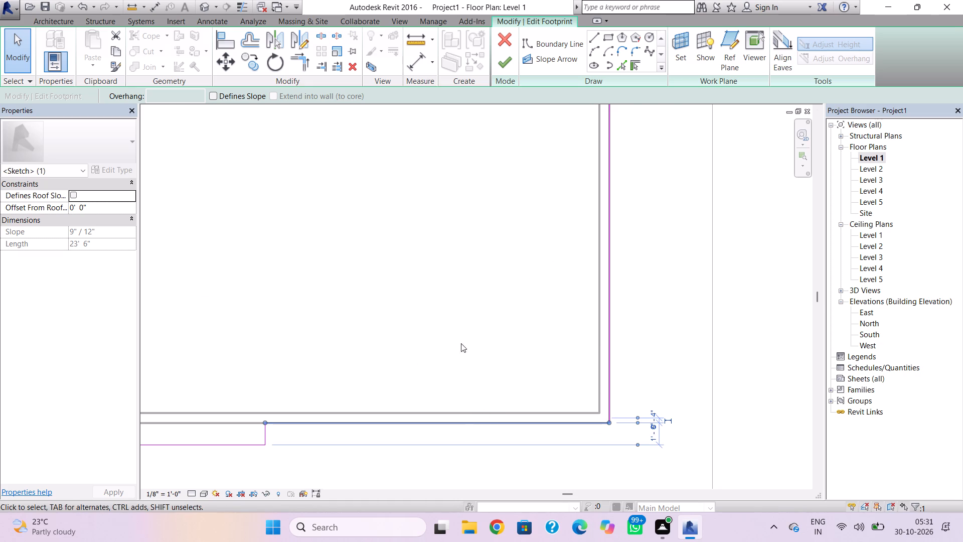
{"action": "left_click", "coordinate": [592, 39]}
{"action": "scroll", "coordinate": [399, 375], "scroll_direction": "down", "scroll_amount": 1}
{"action": "middle_click_drag", "start_coordinate": [399, 371], "coordinate": [394, 338]}
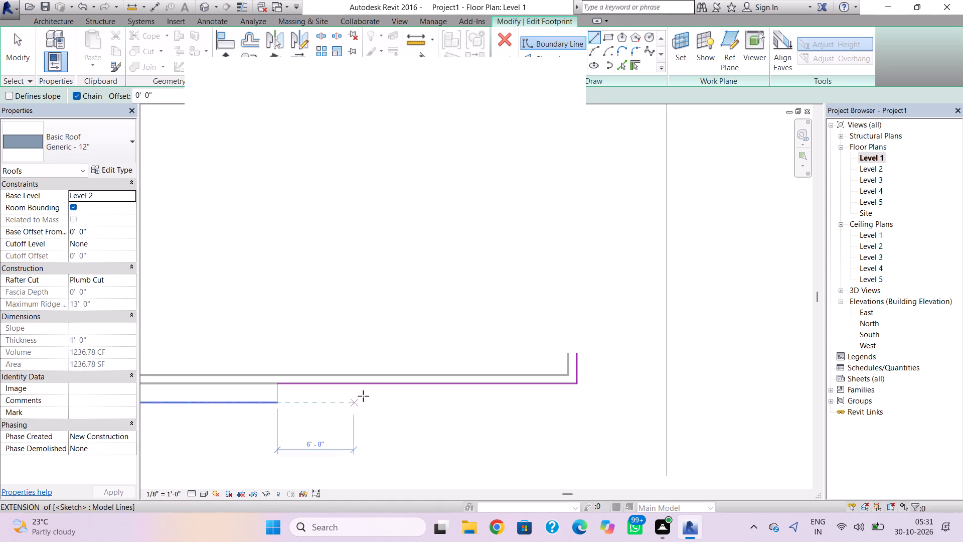
{"action": "left_click", "coordinate": [389, 417]}
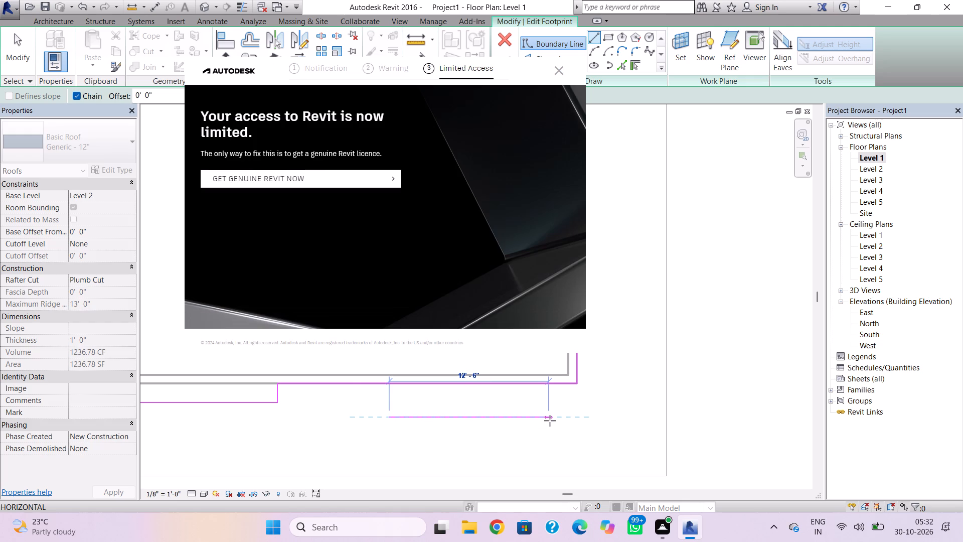
{"action": "left_click", "coordinate": [550, 421]}
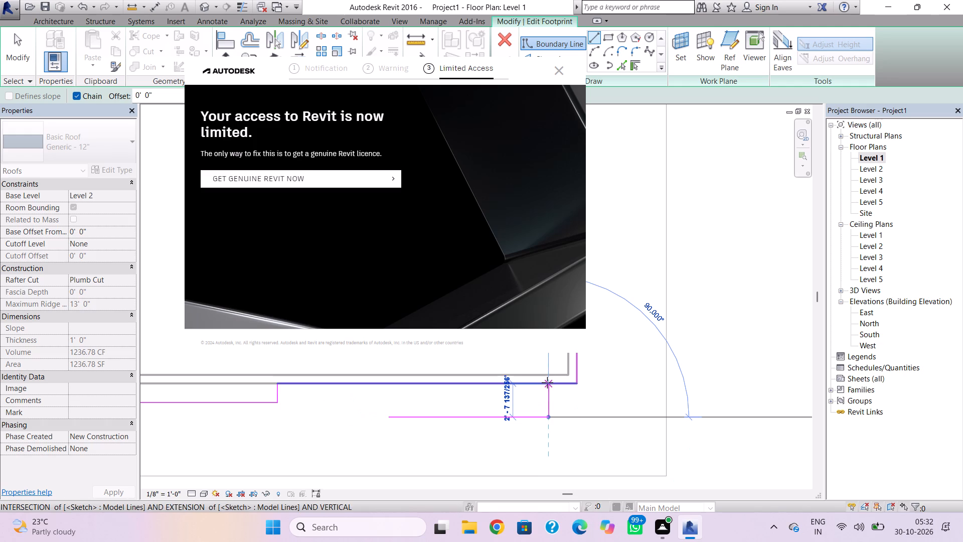
{"action": "left_click", "coordinate": [547, 382]}
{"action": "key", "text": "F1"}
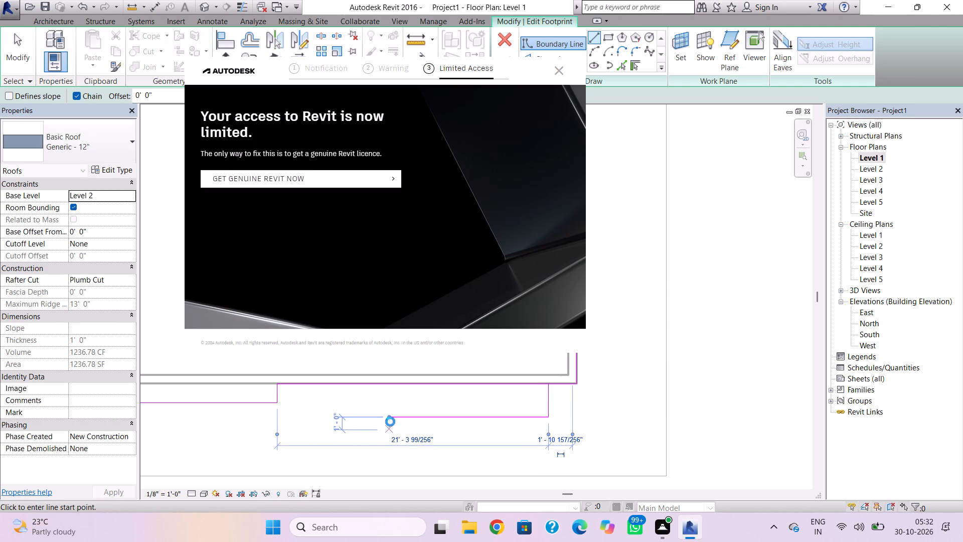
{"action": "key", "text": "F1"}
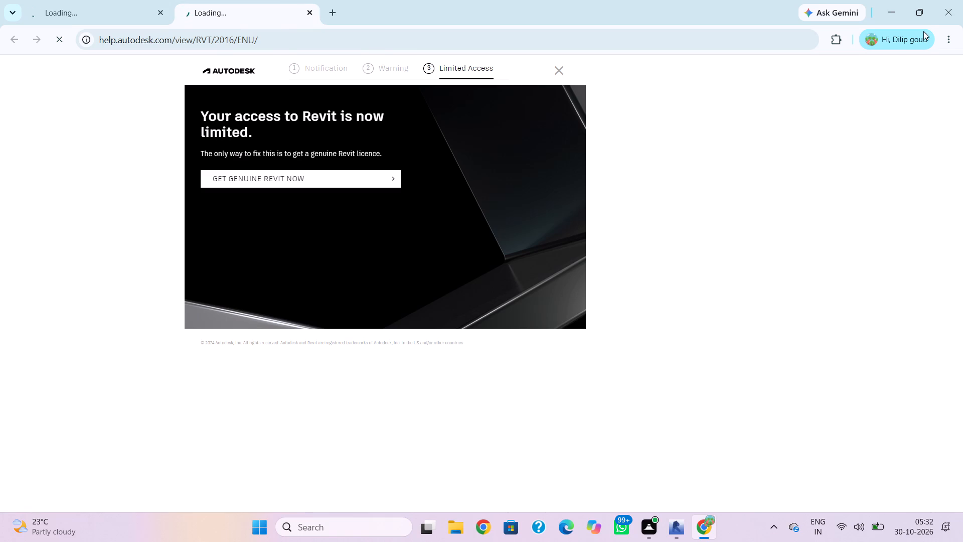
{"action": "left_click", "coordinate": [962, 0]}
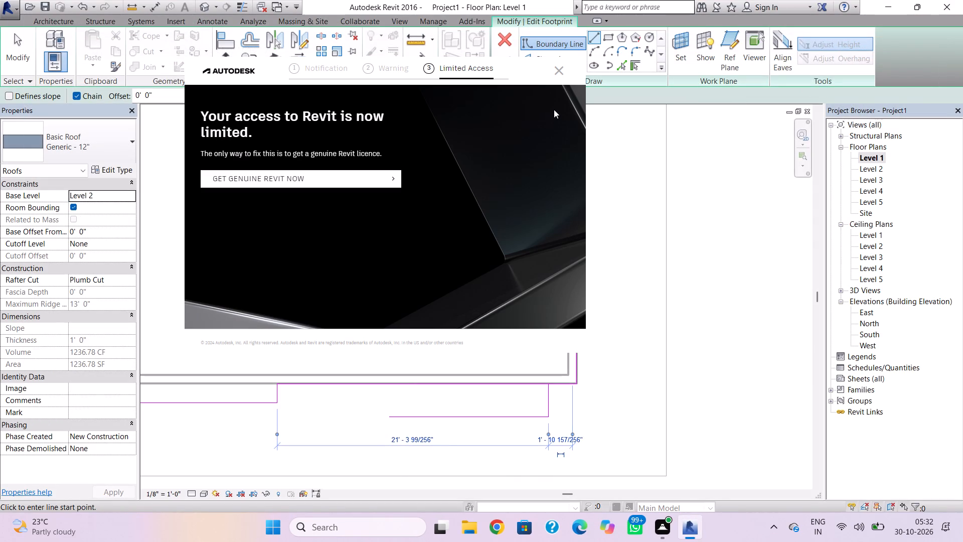
Dismiss the licensing notification and draw the new projection's west side, a boundary line about 2' 7" north to the south boundary.
{"action": "left_click", "coordinate": [562, 66]}
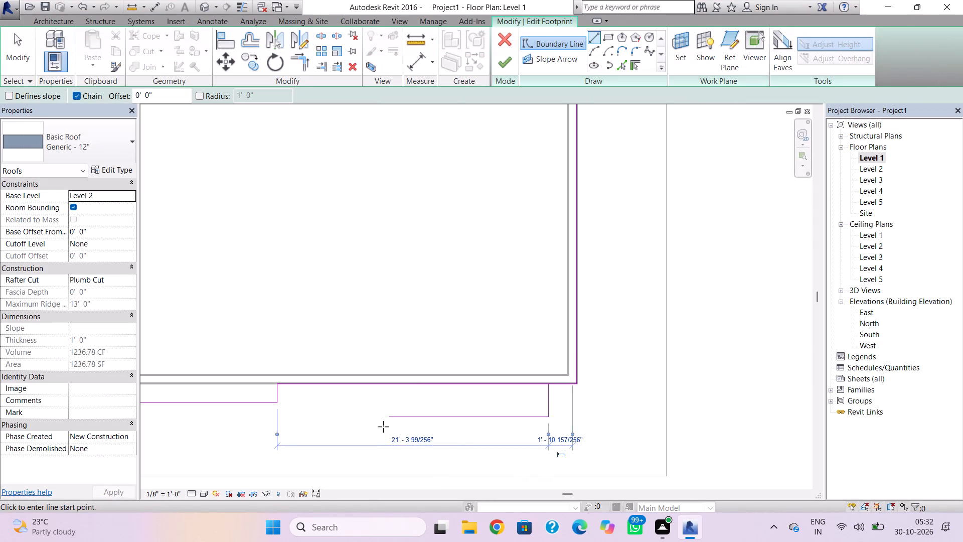
{"action": "left_click", "coordinate": [394, 415]}
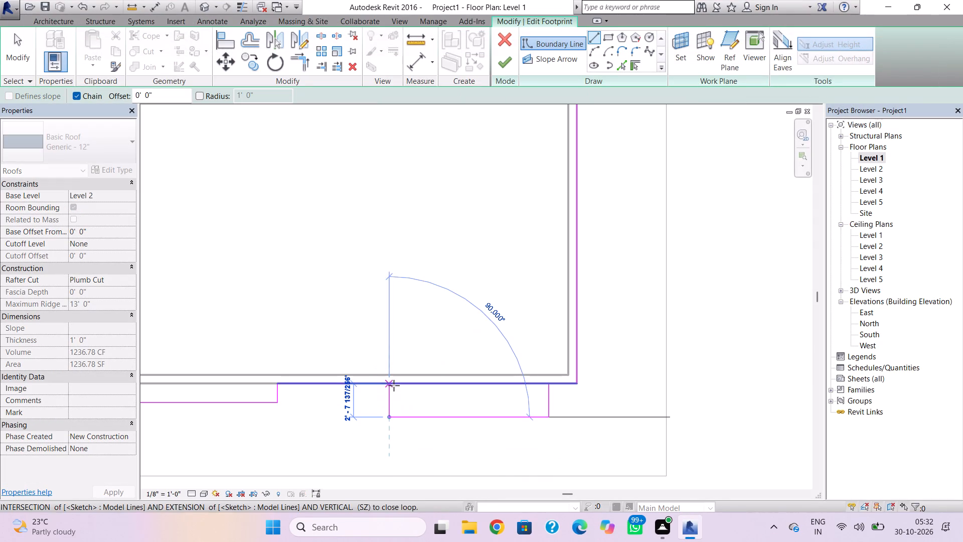
{"action": "left_click", "coordinate": [394, 385]}
{"action": "key", "text": "F1"}
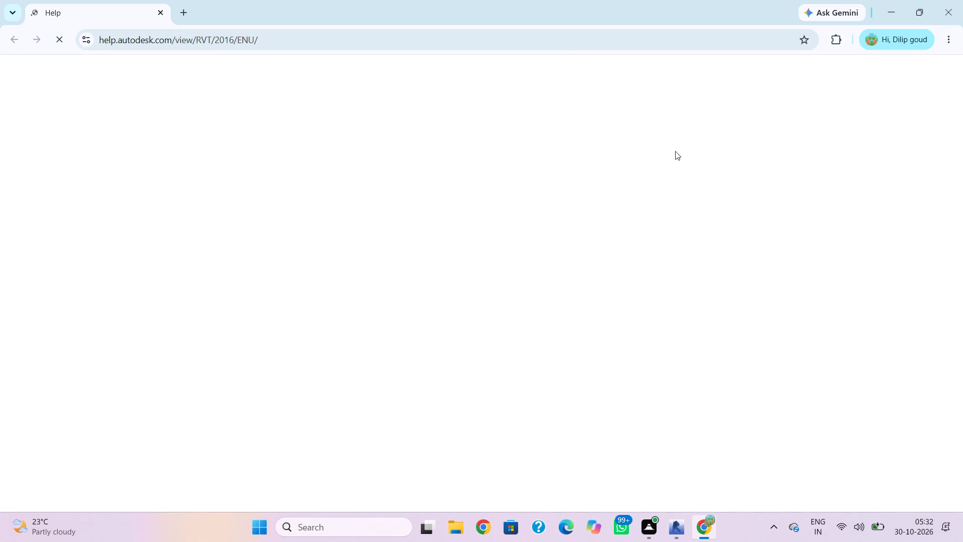
{"action": "left_click", "coordinate": [962, 0]}
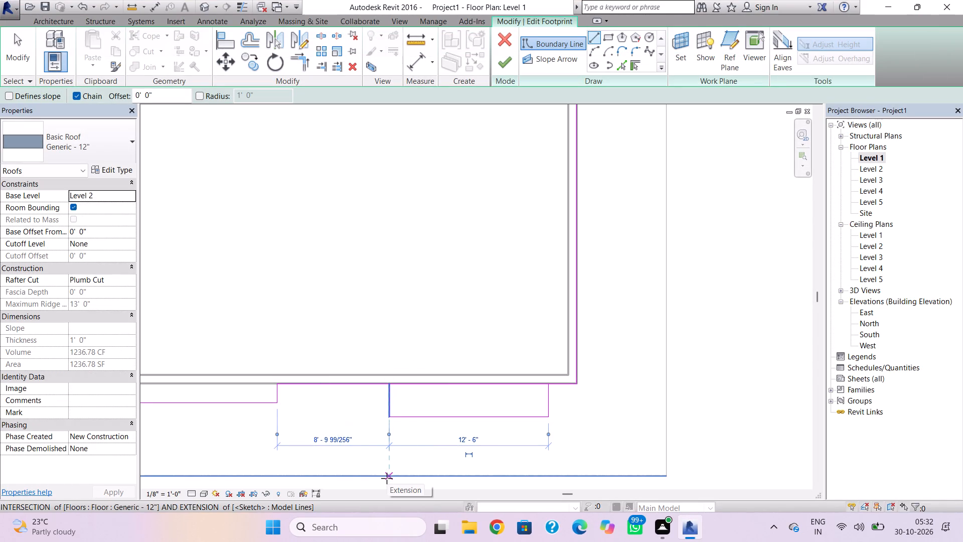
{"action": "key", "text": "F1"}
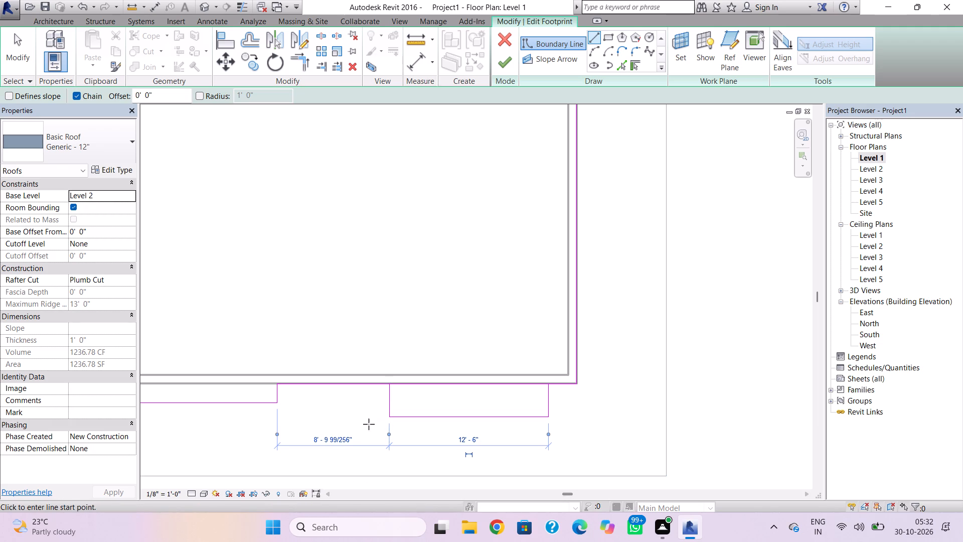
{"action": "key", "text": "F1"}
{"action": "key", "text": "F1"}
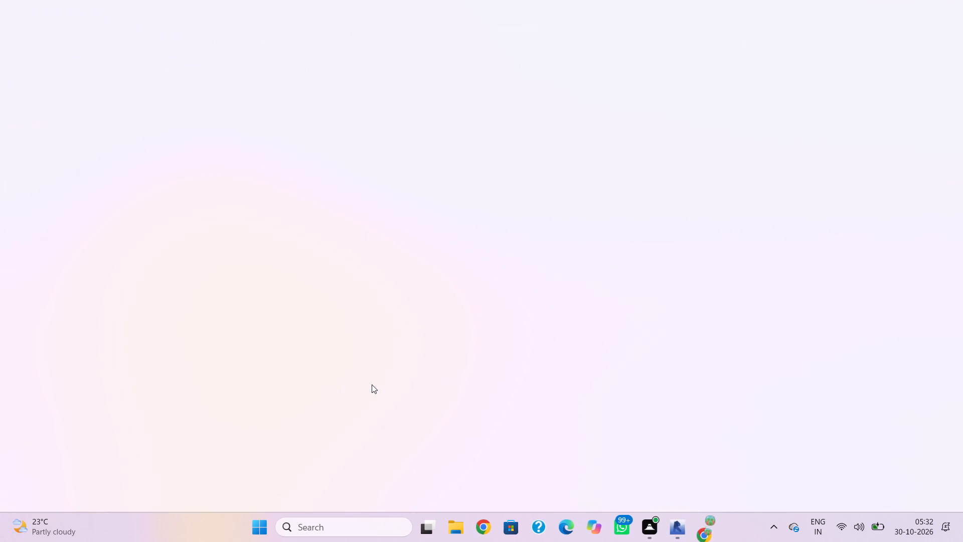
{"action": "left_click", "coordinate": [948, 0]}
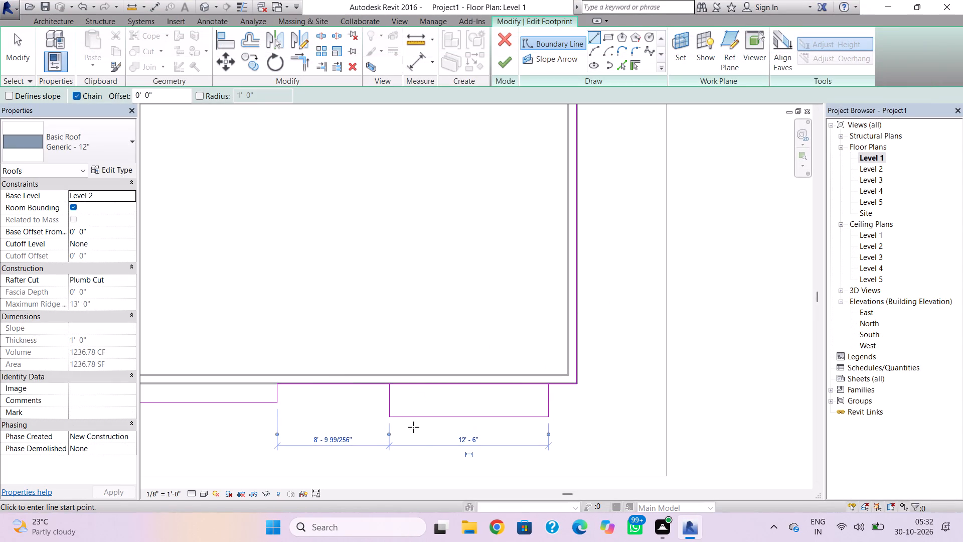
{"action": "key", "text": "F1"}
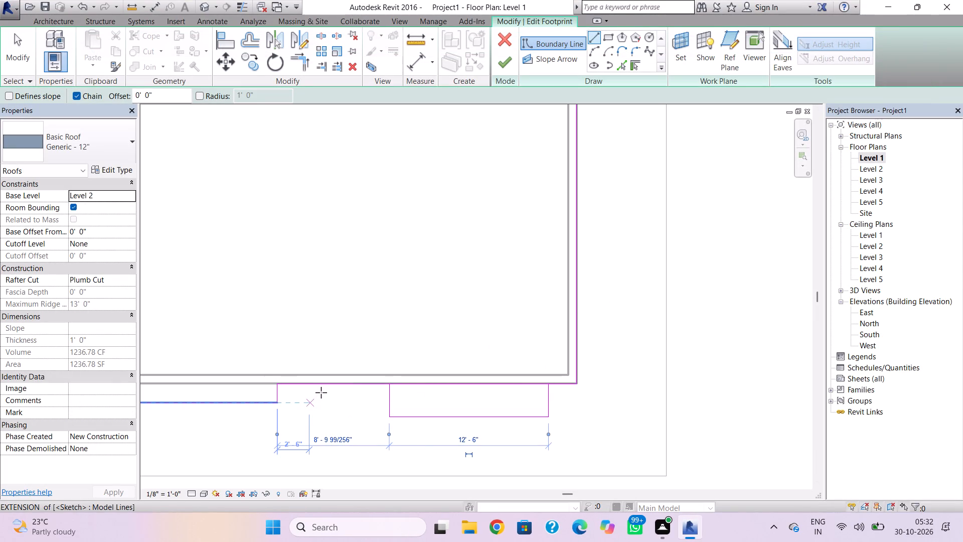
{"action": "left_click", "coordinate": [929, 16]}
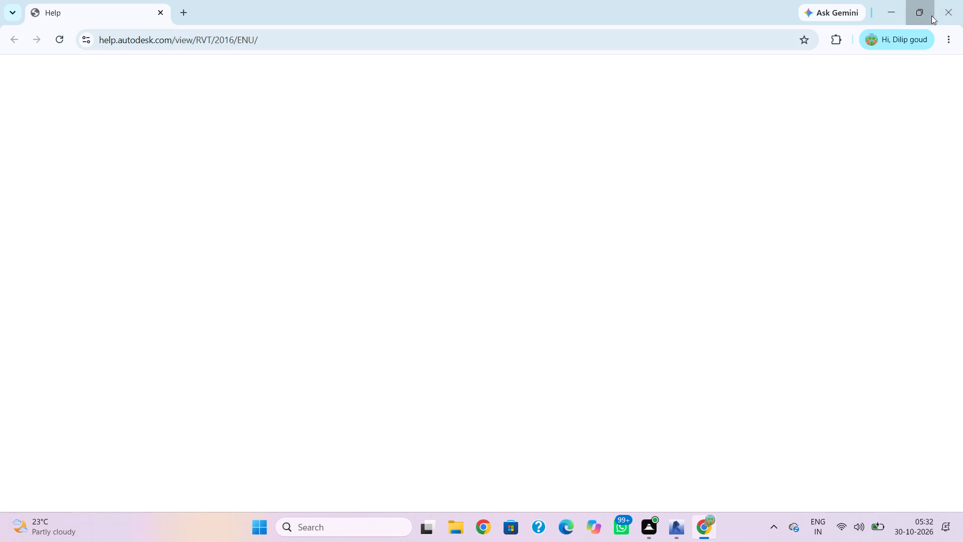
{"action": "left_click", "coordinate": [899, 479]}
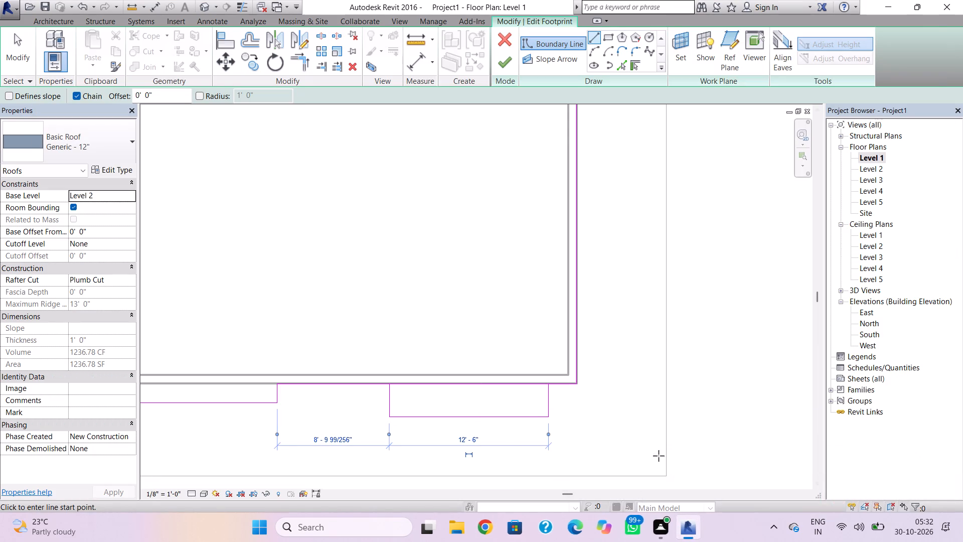
Delete the roof's south boundary line and redraw it as segments between the two projections and from the east projection to the southeast corner.
{"action": "key", "text": "Escape"}
{"action": "key", "text": "Escape"}
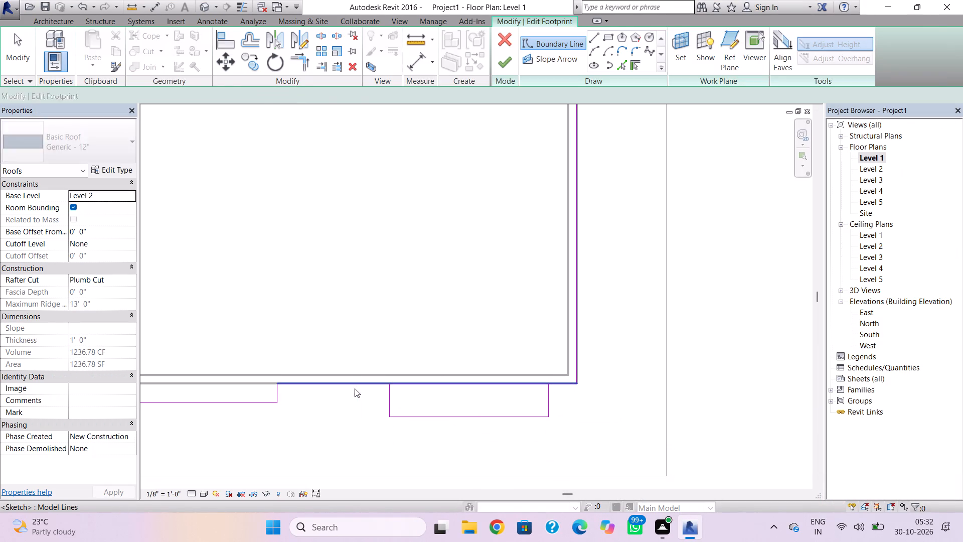
{"action": "left_click", "coordinate": [355, 388]}
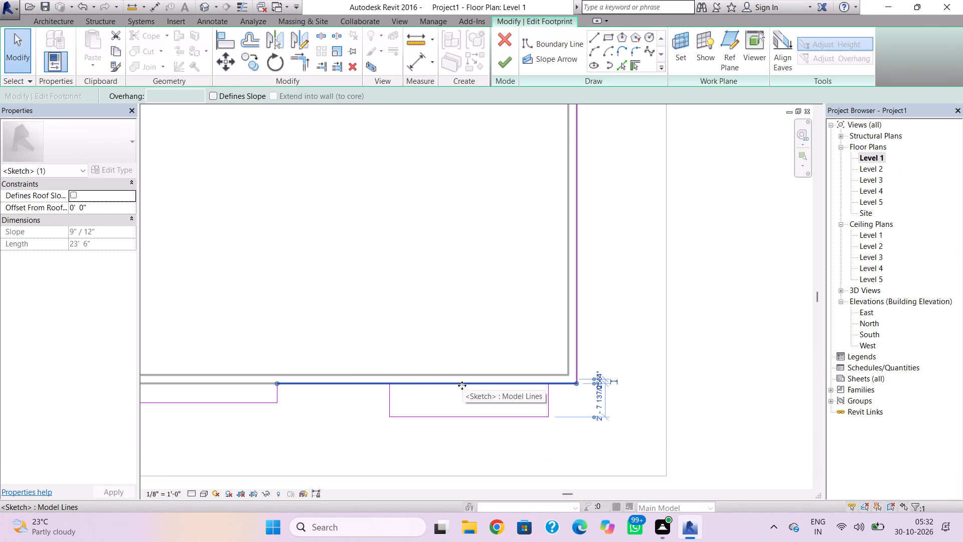
{"action": "key", "text": "Delete"}
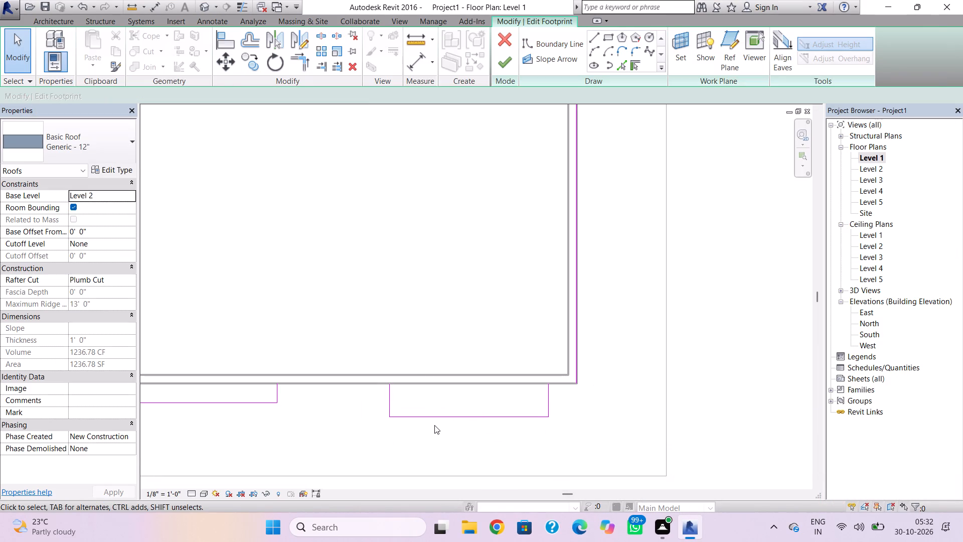
{"action": "left_click", "coordinate": [597, 37]}
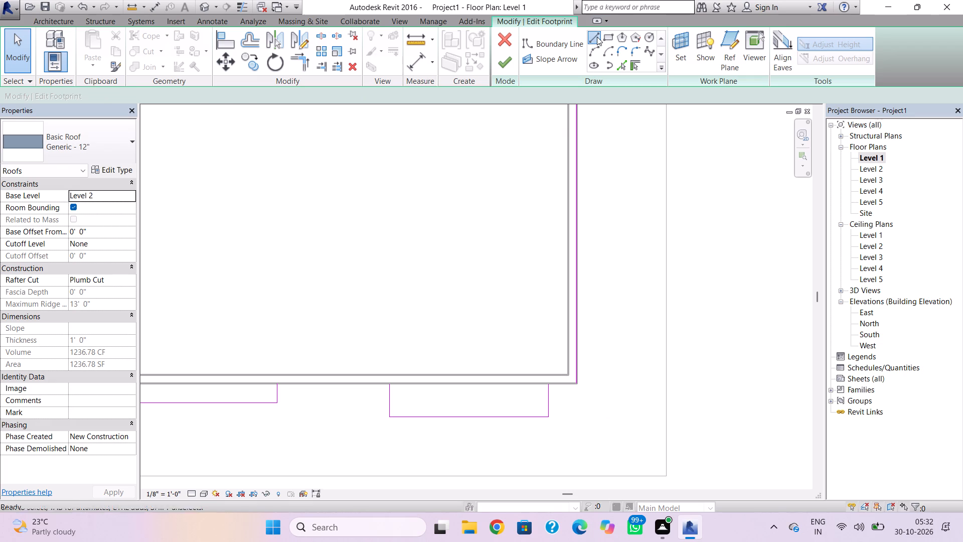
{"action": "left_click", "coordinate": [277, 383]}
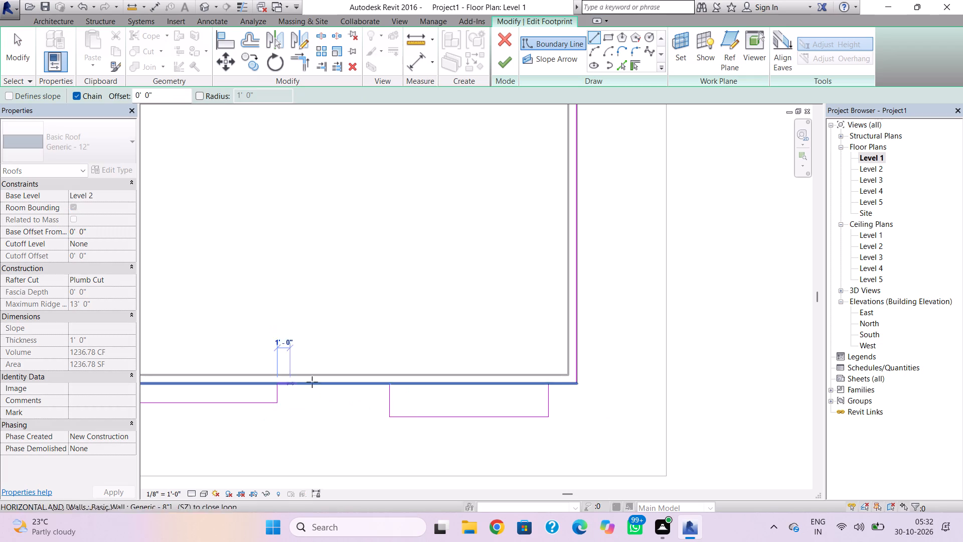
{"action": "left_click", "coordinate": [394, 383]}
{"action": "key", "text": "Escape"}
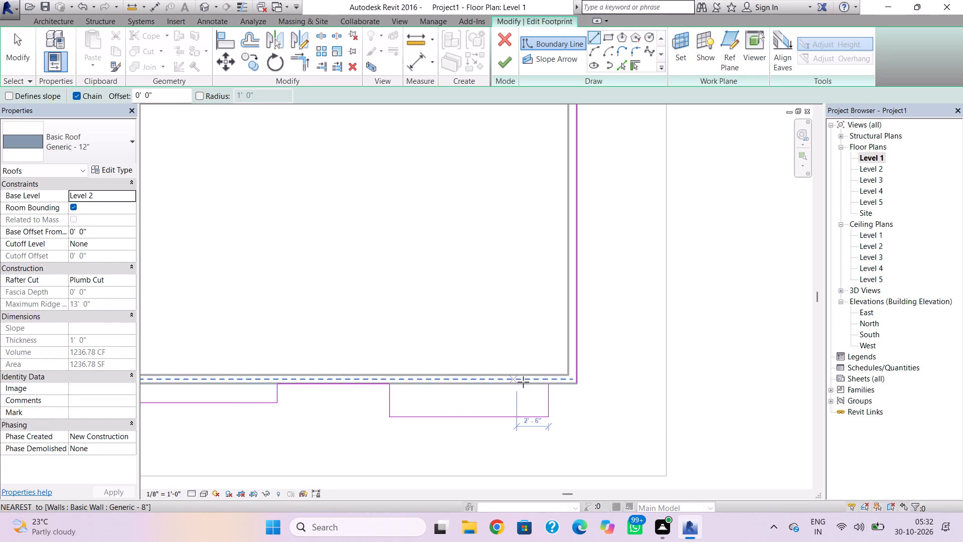
{"action": "left_click", "coordinate": [544, 382]}
{"action": "left_click", "coordinate": [576, 380]}
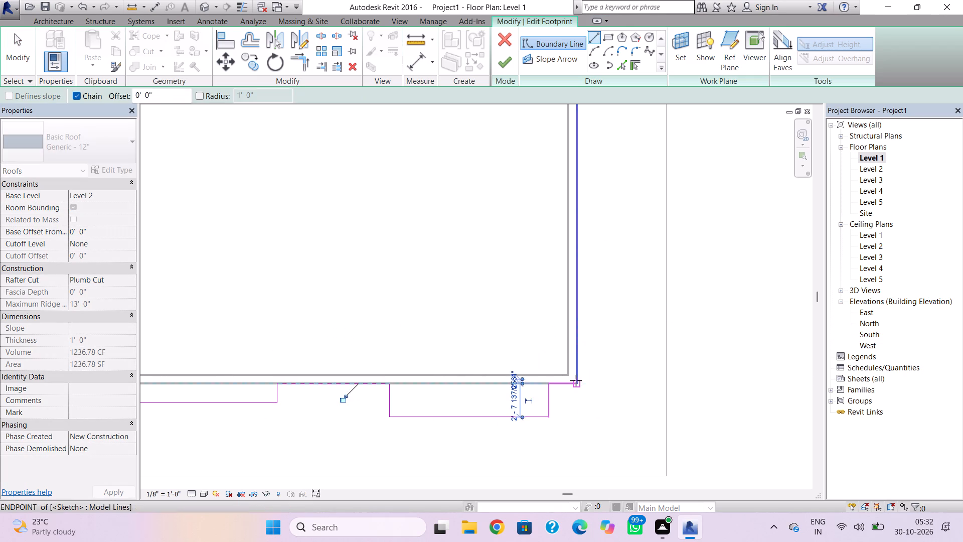
{"action": "key", "text": "Escape"}
{"action": "key", "text": "Escape"}
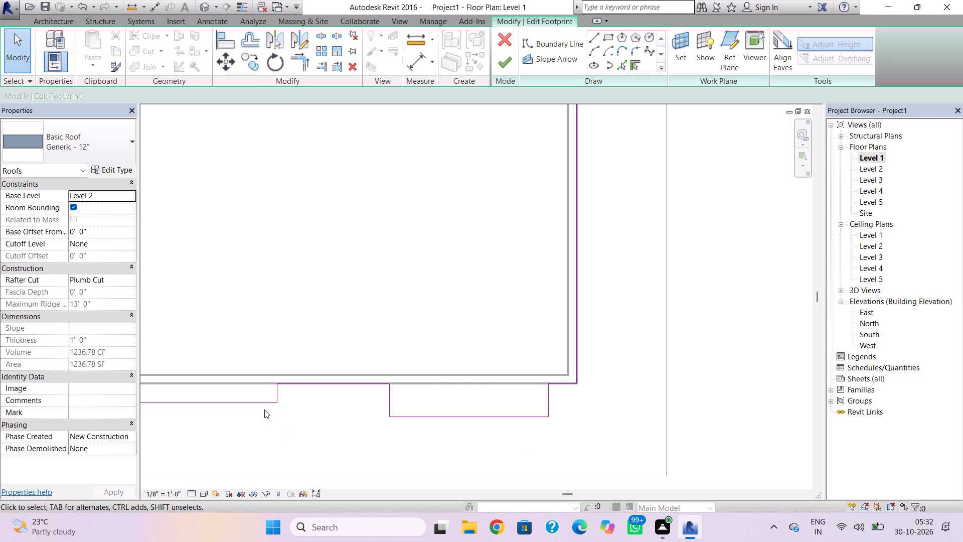
Nudge the southwest overhang's south edge four times southward to 2' 6" from the south boundary, and finish the roof footprint.
{"action": "left_click", "coordinate": [264, 408]}
{"action": "key", "text": "Down"}
{"action": "key", "text": "Down"}
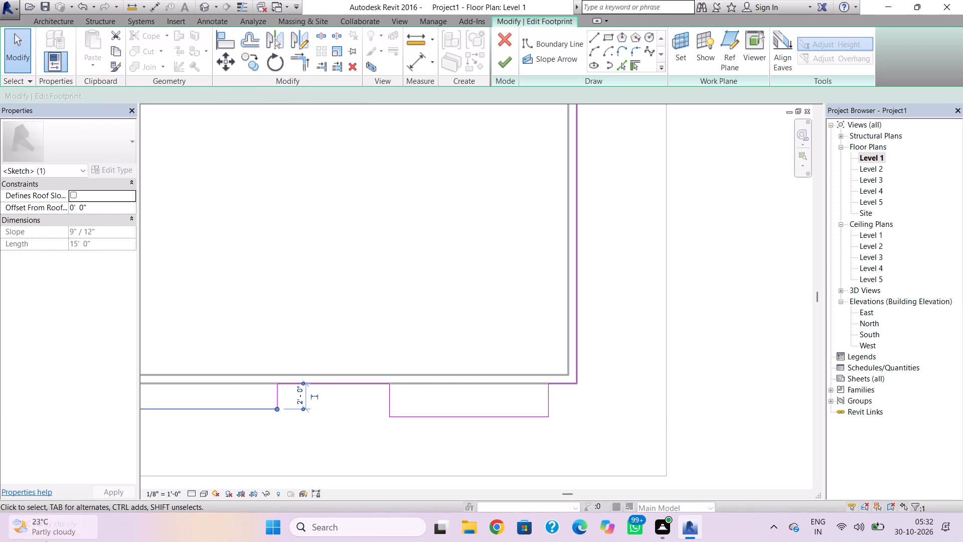
{"action": "key", "text": "Down"}
{"action": "key", "text": "Down"}
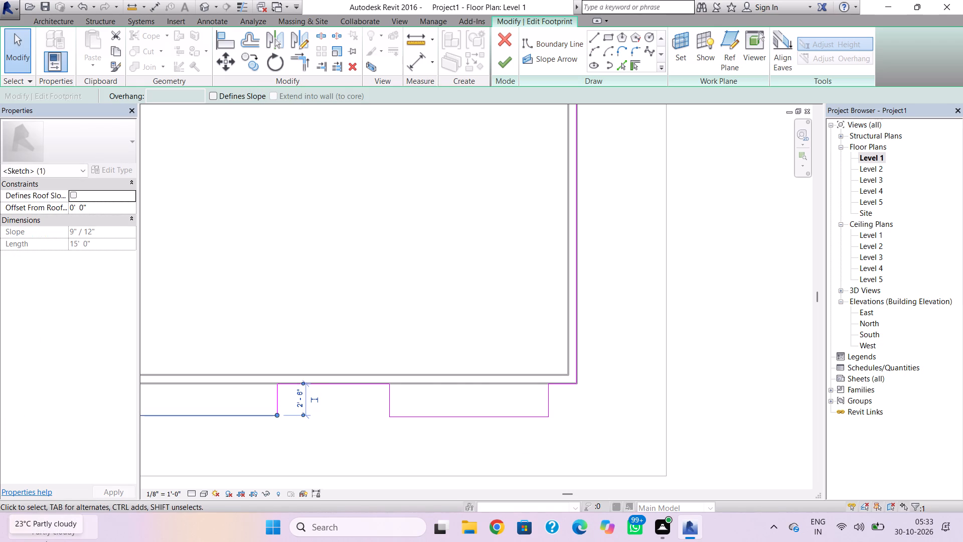
{"action": "key", "text": "Escape"}
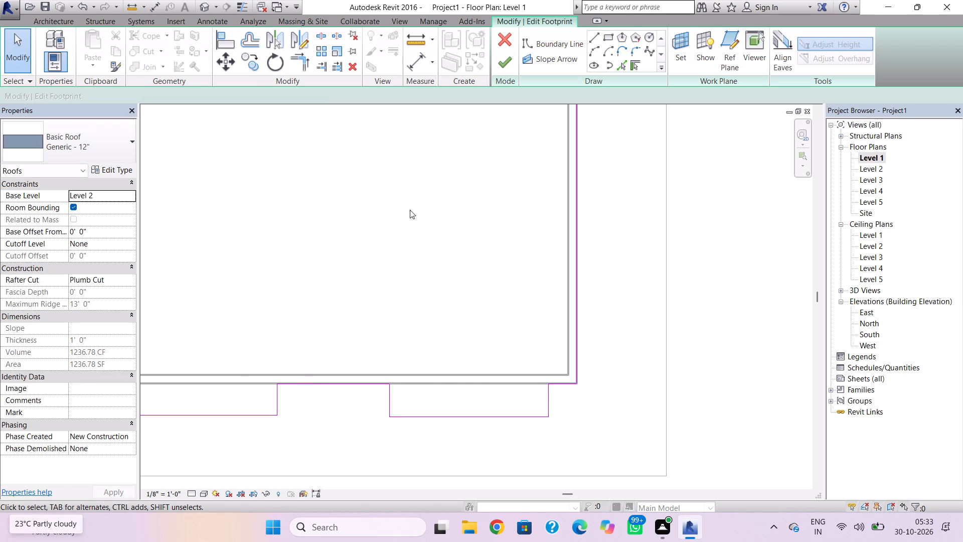
{"action": "left_click", "coordinate": [510, 64]}
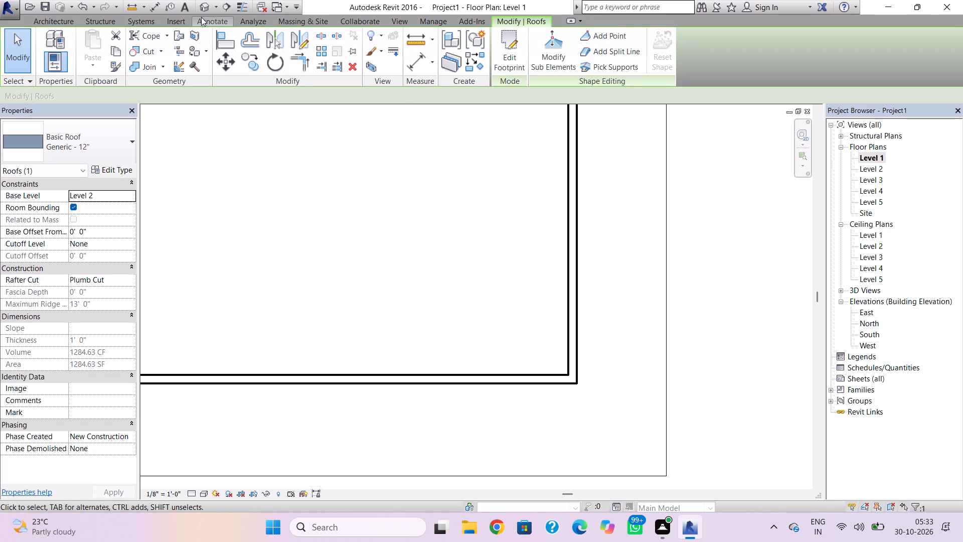
In the 3D view, dismiss the licensing notification and delete the building's south wall.
{"action": "left_click", "coordinate": [199, 10]}
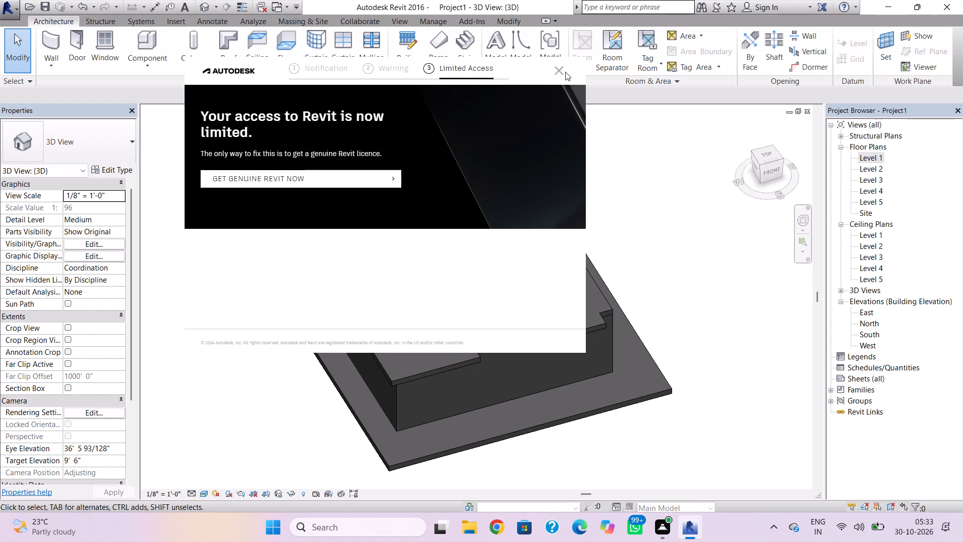
{"action": "left_click", "coordinate": [565, 72]}
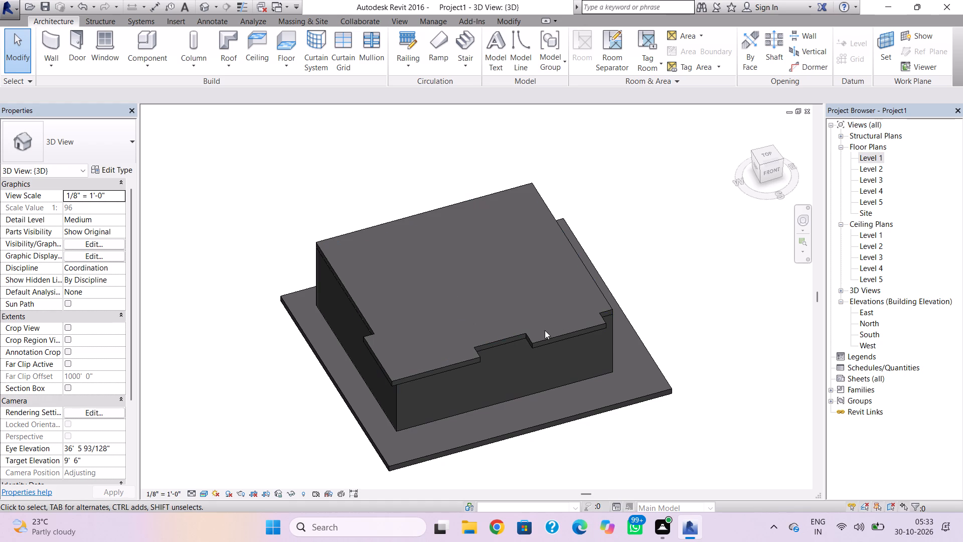
{"action": "right_click_drag", "start_coordinate": [659, 270], "coordinate": [644, 265], "text": "shift"}
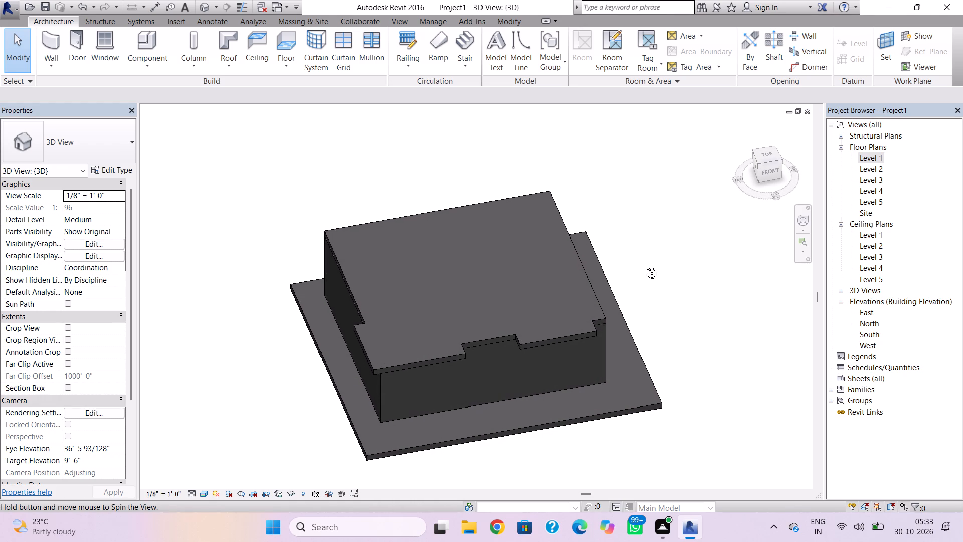
{"action": "right_click_drag", "start_coordinate": [644, 265], "coordinate": [644, 266], "text": "shift"}
{"action": "right_click", "coordinate": [644, 266], "text": "shift"}
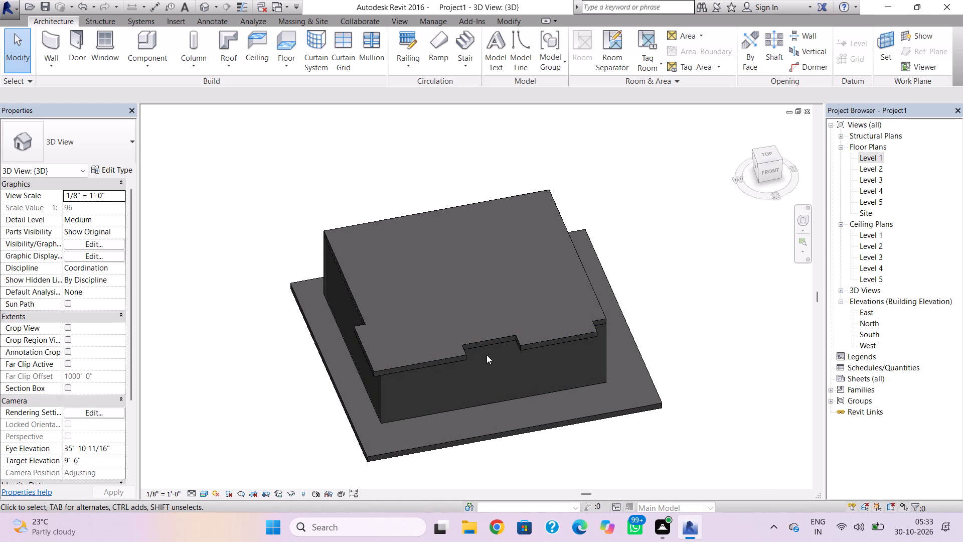
{"action": "left_click", "coordinate": [487, 349]}
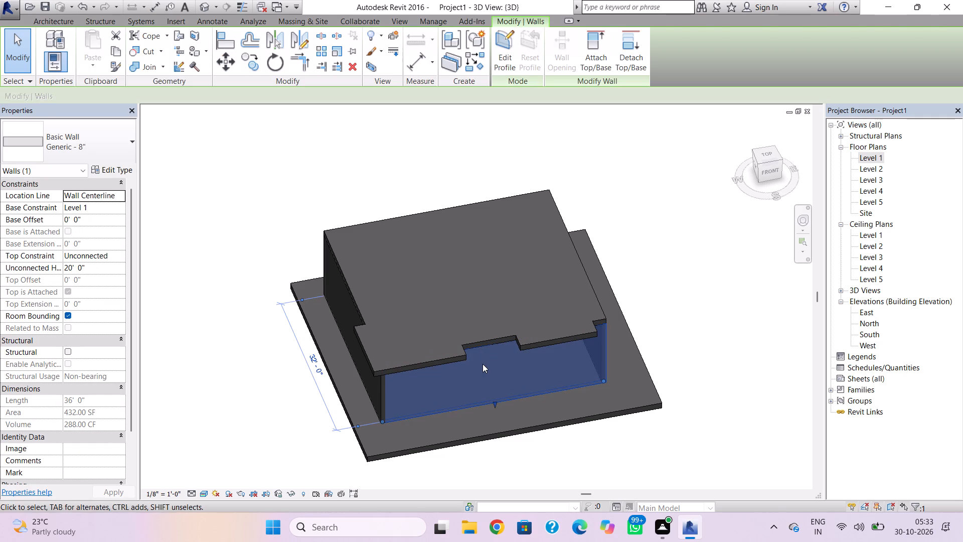
{"action": "key", "text": "Delete"}
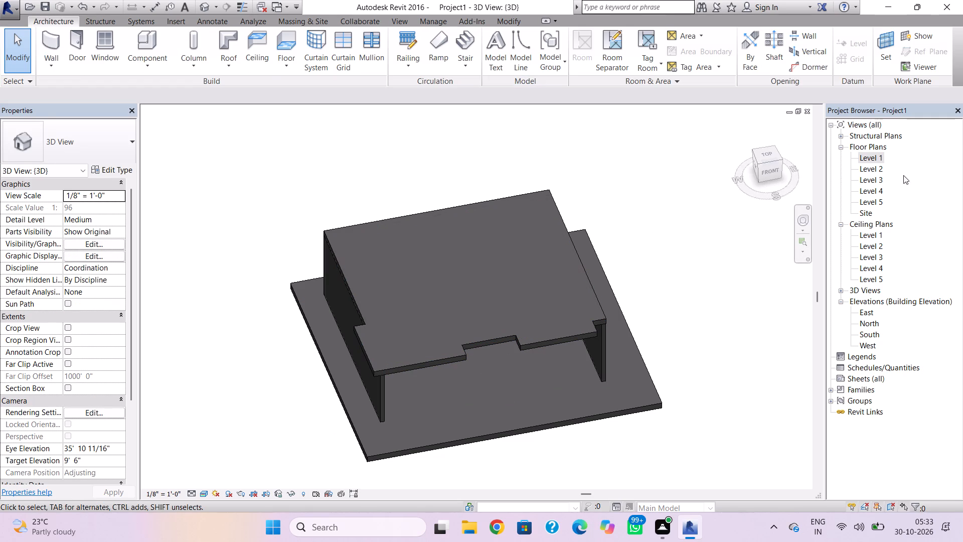
In the Level 1 floor plan, draw a Generic - 8" wall 36' long across the open south side, in two collinear segments.
{"action": "double_click", "coordinate": [879, 154]}
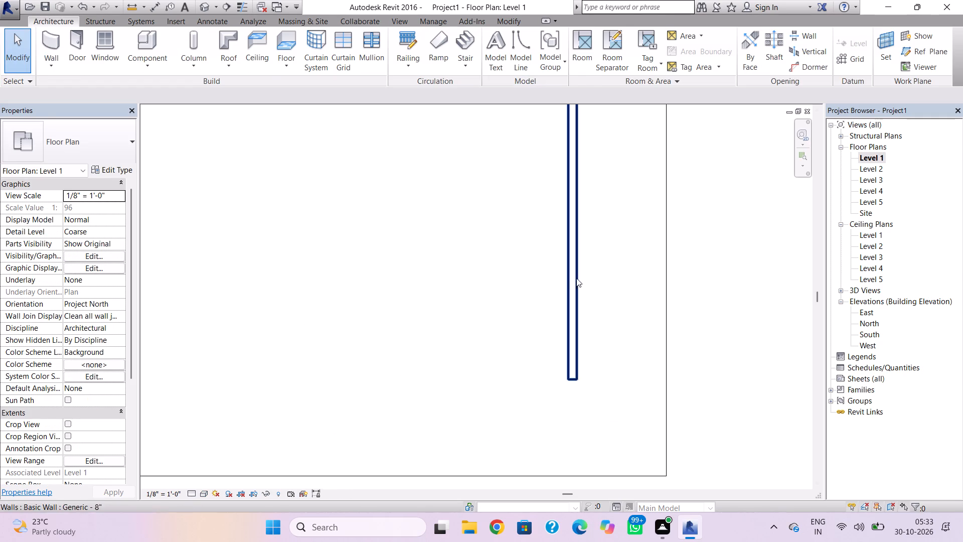
{"action": "scroll", "coordinate": [643, 302], "scroll_direction": "down", "scroll_amount": 6}
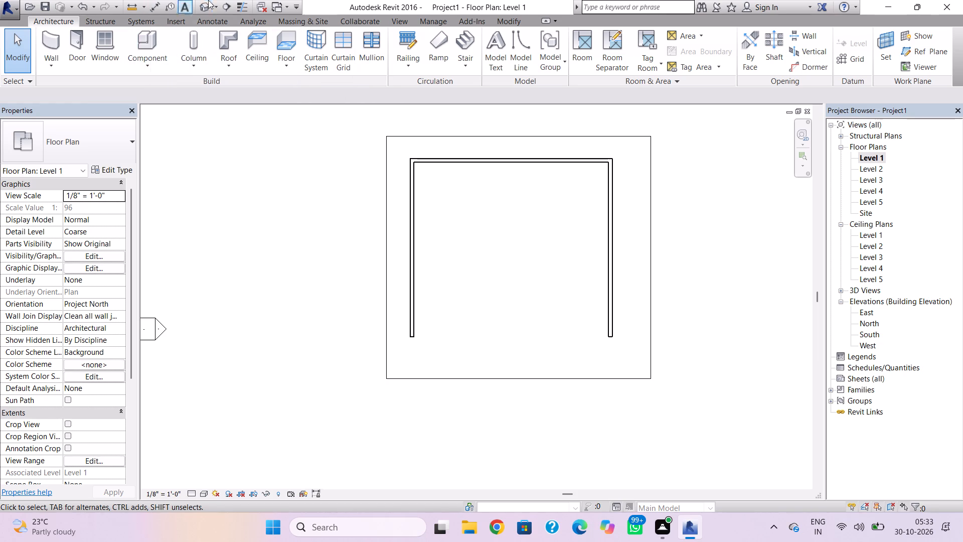
{"action": "left_click", "coordinate": [56, 47]}
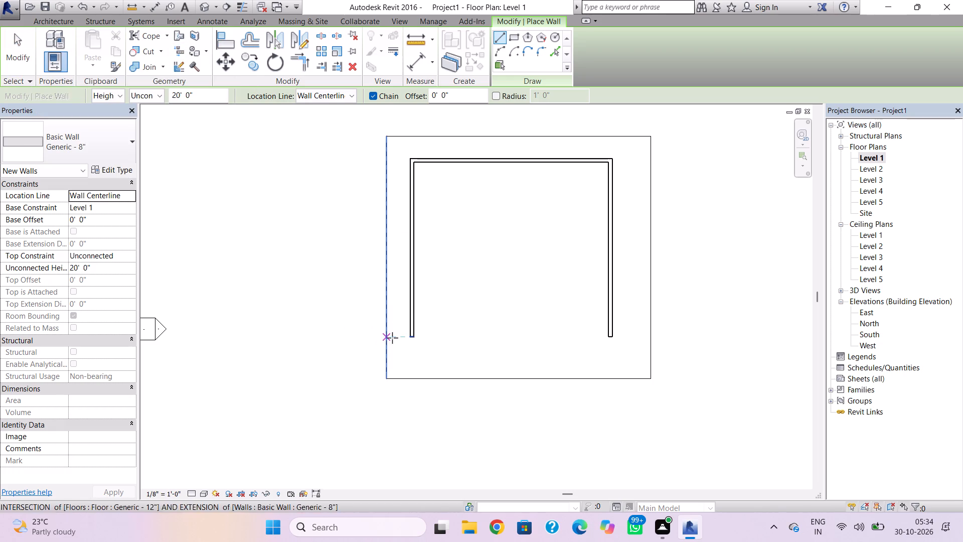
{"action": "left_click", "coordinate": [412, 339]}
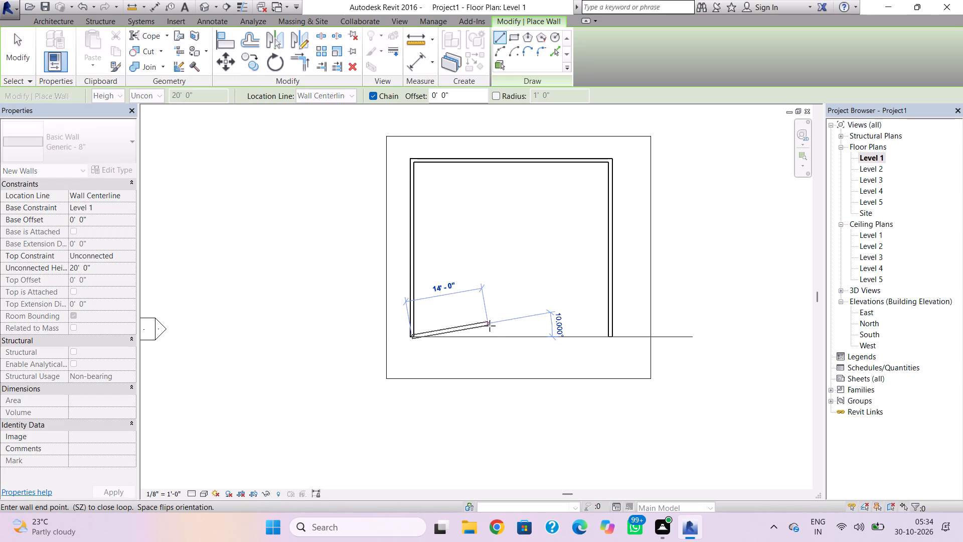
{"action": "left_click", "coordinate": [505, 331]}
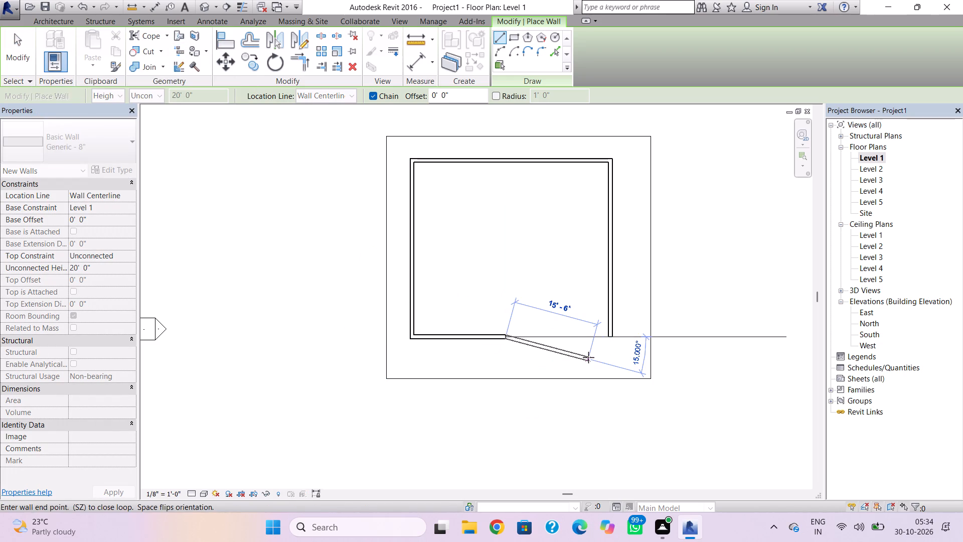
{"action": "key", "text": "Escape"}
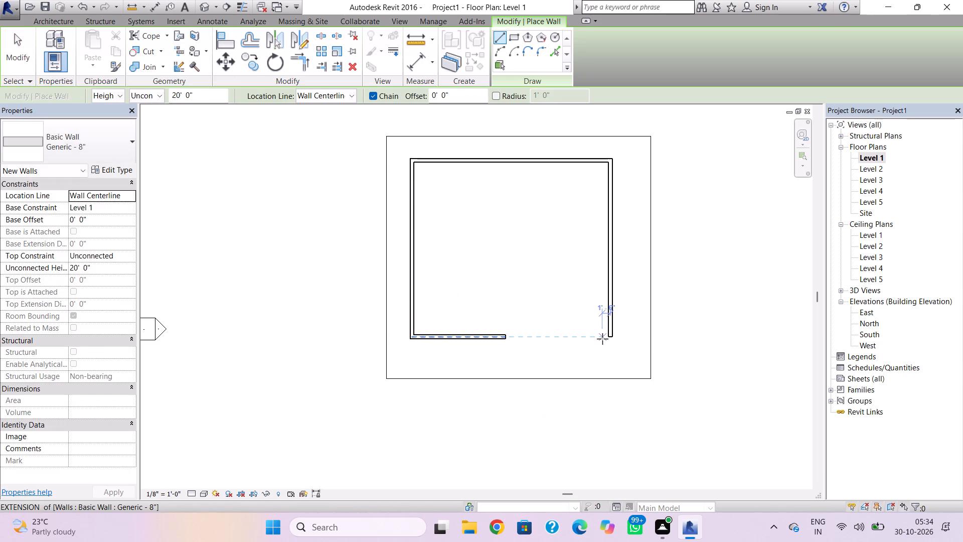
{"action": "left_click", "coordinate": [605, 337]}
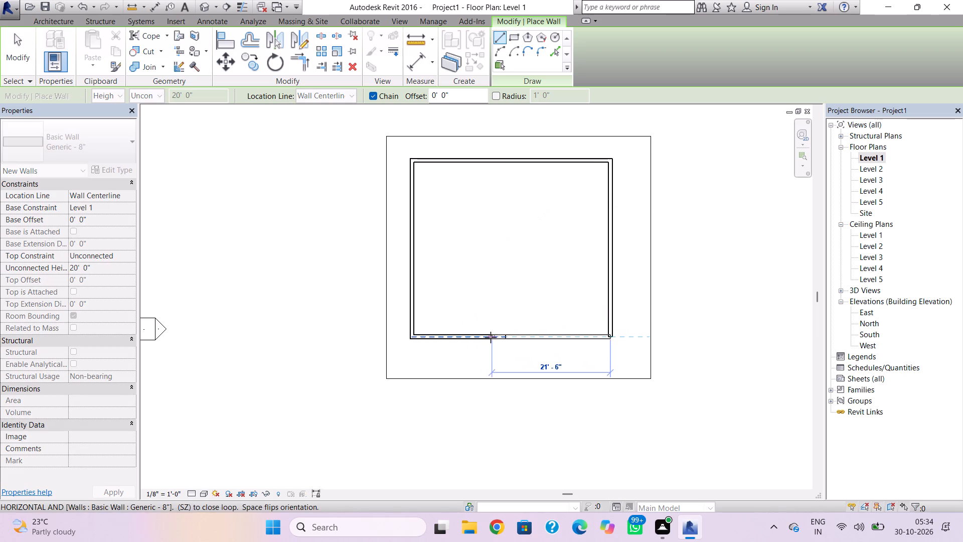
{"action": "left_click", "coordinate": [507, 338]}
{"action": "key", "text": "Escape"}
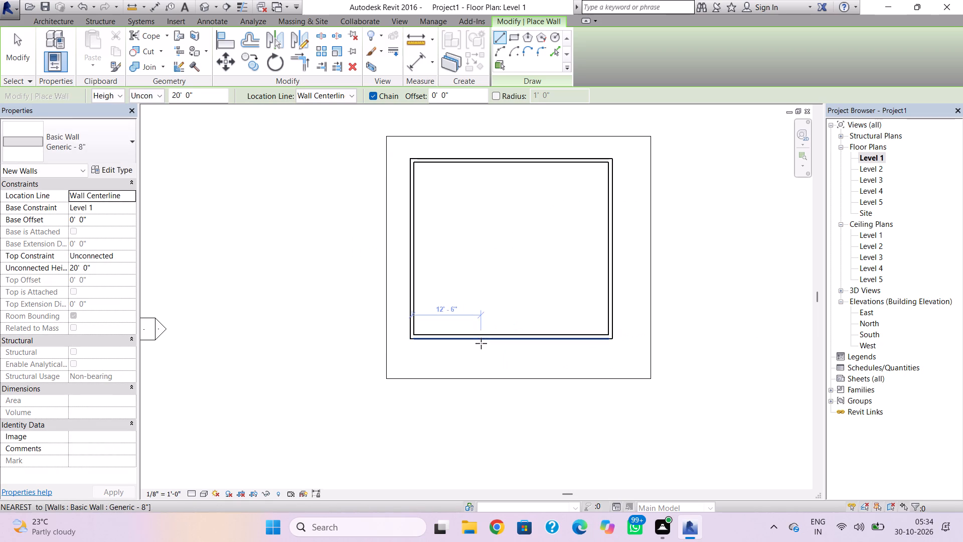
In the 3D view, lower the top of the new south wall to the roof, for a 13' unconnected height.
{"action": "left_click", "coordinate": [198, 5]}
{"action": "key", "text": "Escape"}
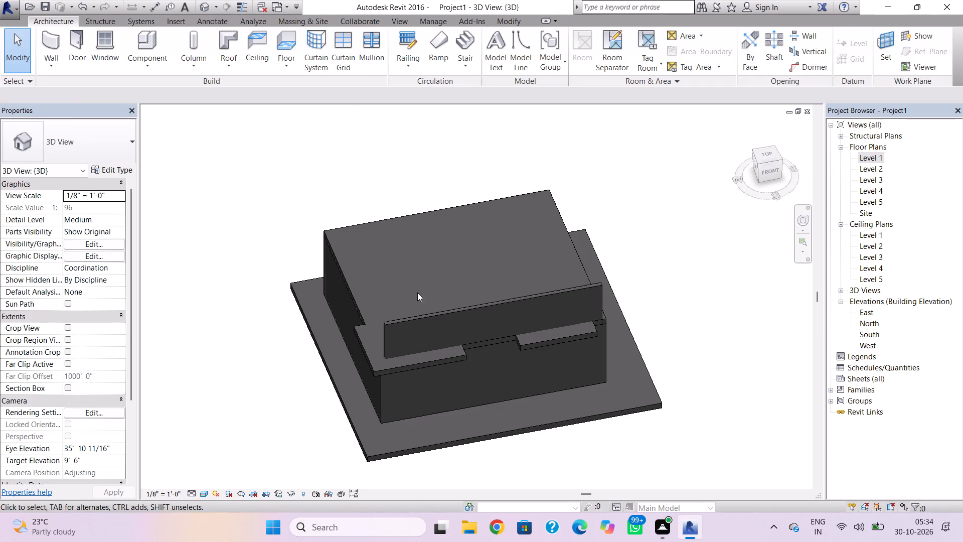
{"action": "left_click", "coordinate": [416, 317]}
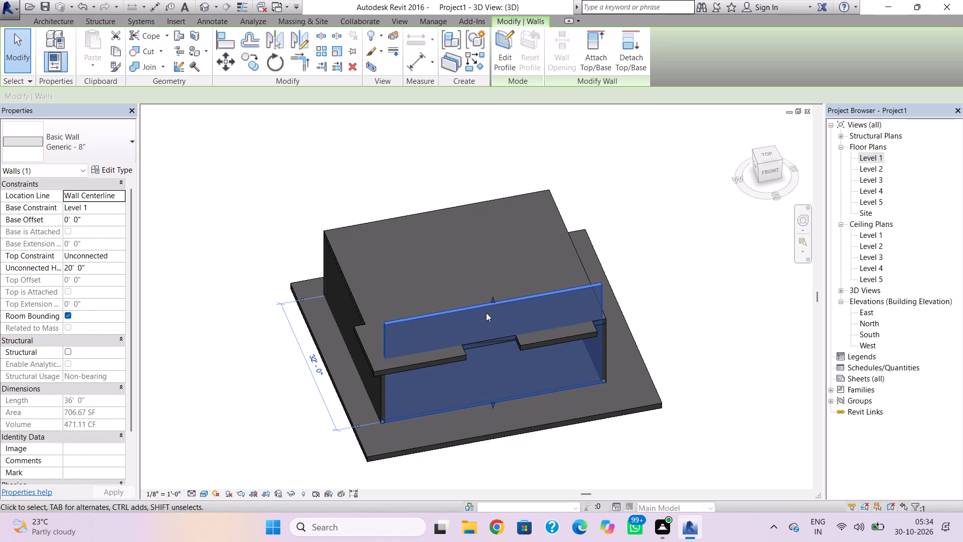
{"action": "left_click_drag", "start_coordinate": [490, 305], "coordinate": [488, 345]}
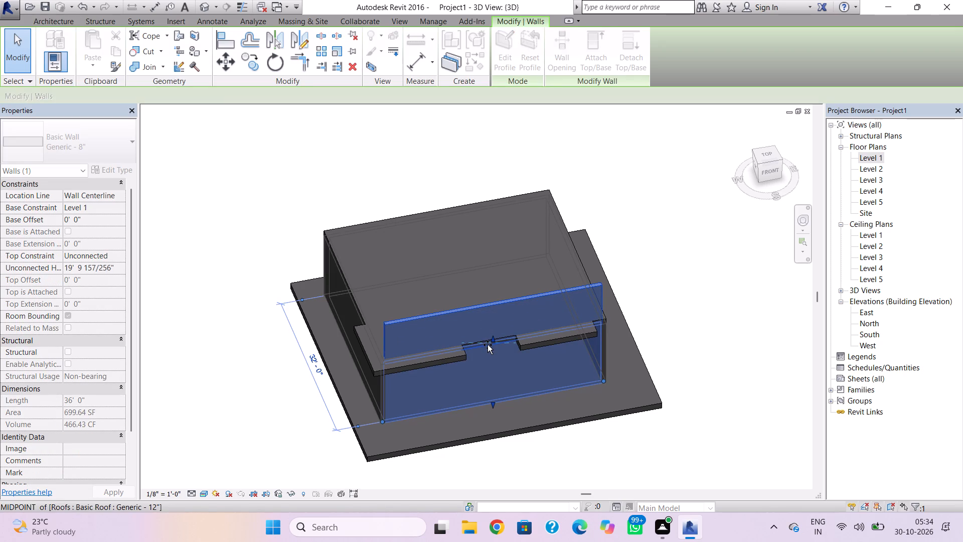
{"action": "left_click_drag", "start_coordinate": [488, 345], "coordinate": [488, 346]}
{"action": "left_click_drag", "start_coordinate": [488, 346], "coordinate": [483, 334]}
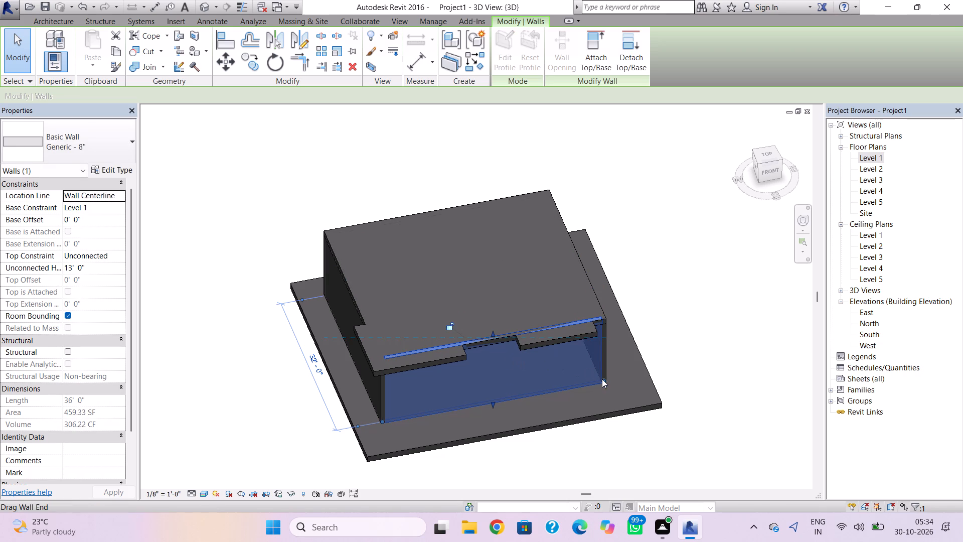
Shorten the south wall from its east end to about 22' long, and dismiss the licensing notification.
{"action": "left_click_drag", "start_coordinate": [602, 379], "coordinate": [530, 396]}
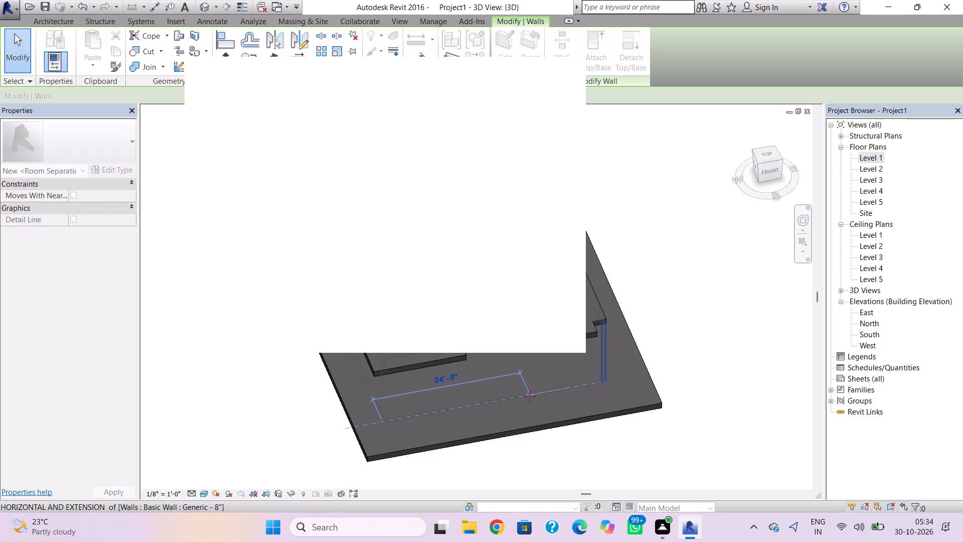
{"action": "left_click_drag", "start_coordinate": [530, 396], "coordinate": [520, 396]}
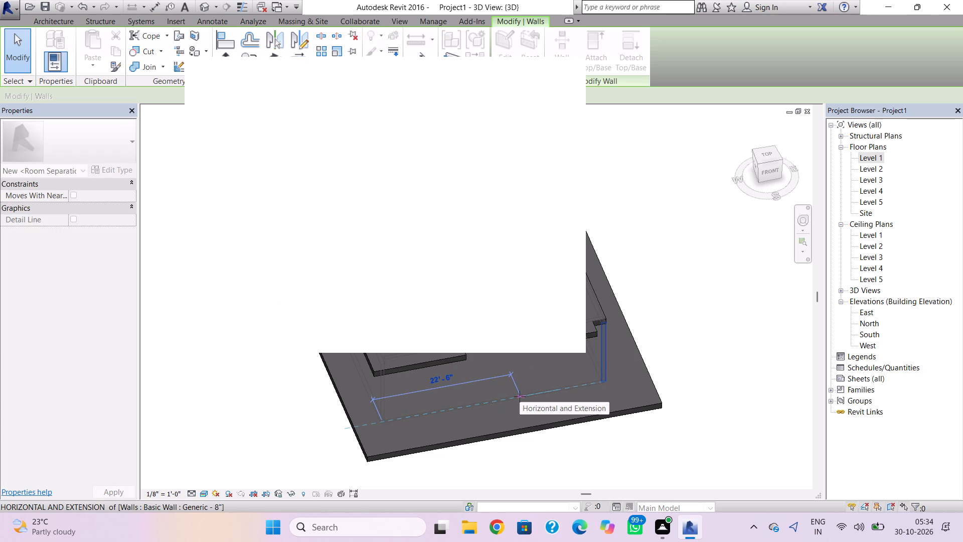
{"action": "left_click_drag", "start_coordinate": [520, 396], "coordinate": [517, 397]}
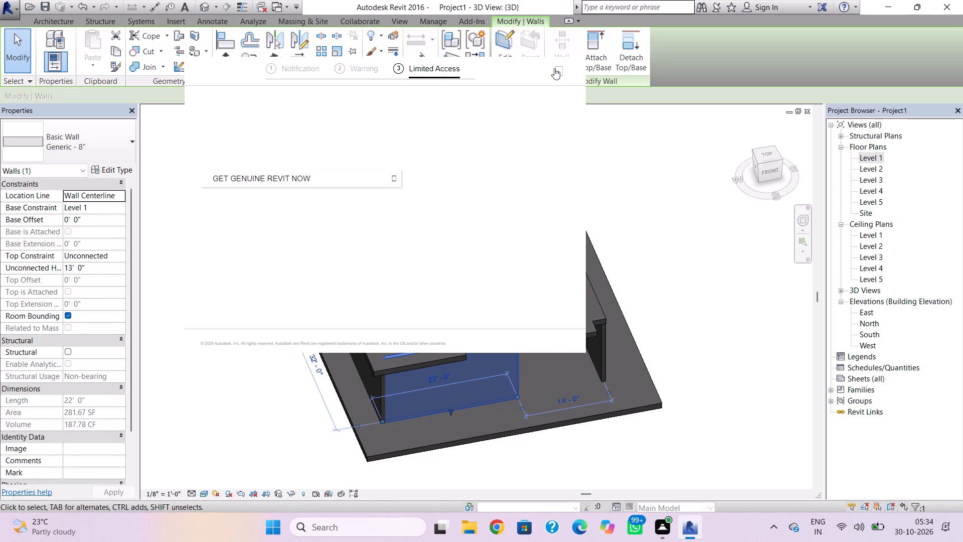
{"action": "left_click", "coordinate": [554, 68]}
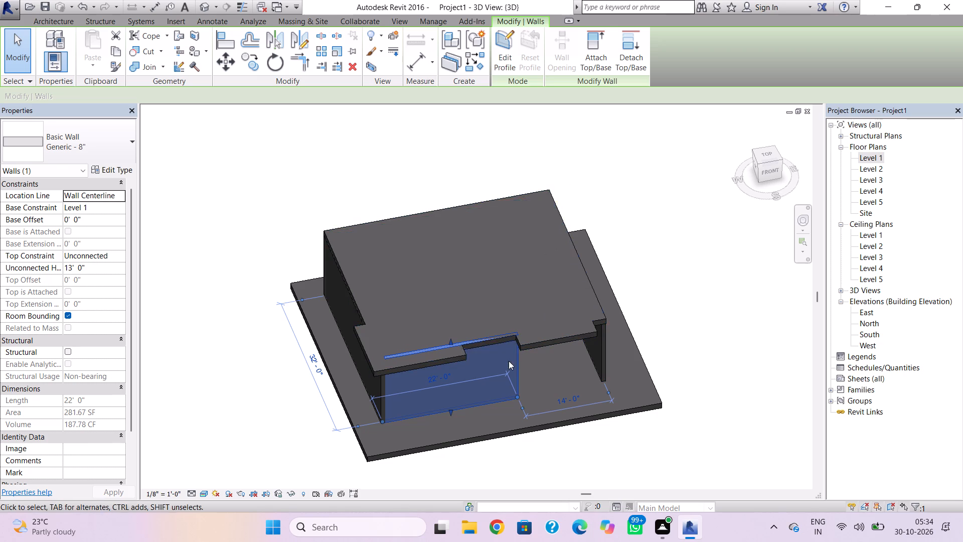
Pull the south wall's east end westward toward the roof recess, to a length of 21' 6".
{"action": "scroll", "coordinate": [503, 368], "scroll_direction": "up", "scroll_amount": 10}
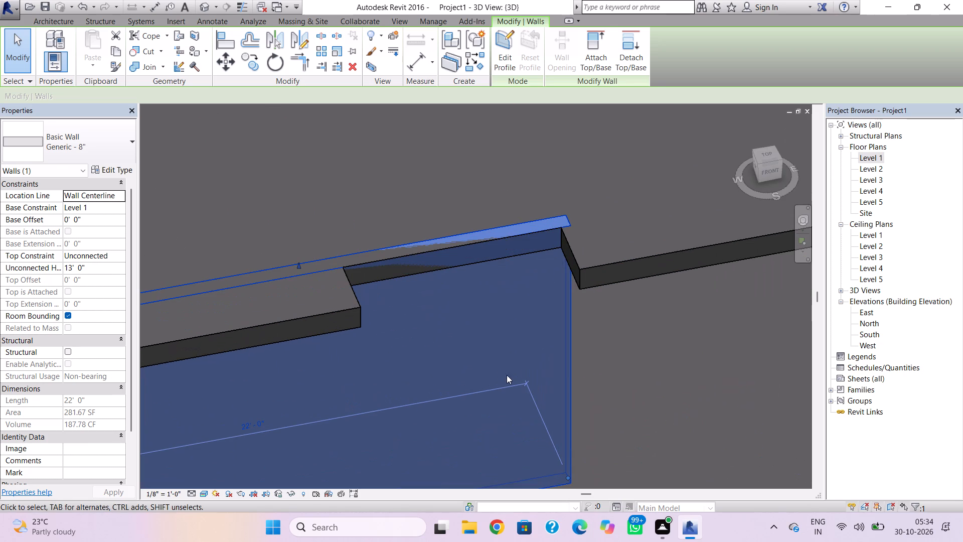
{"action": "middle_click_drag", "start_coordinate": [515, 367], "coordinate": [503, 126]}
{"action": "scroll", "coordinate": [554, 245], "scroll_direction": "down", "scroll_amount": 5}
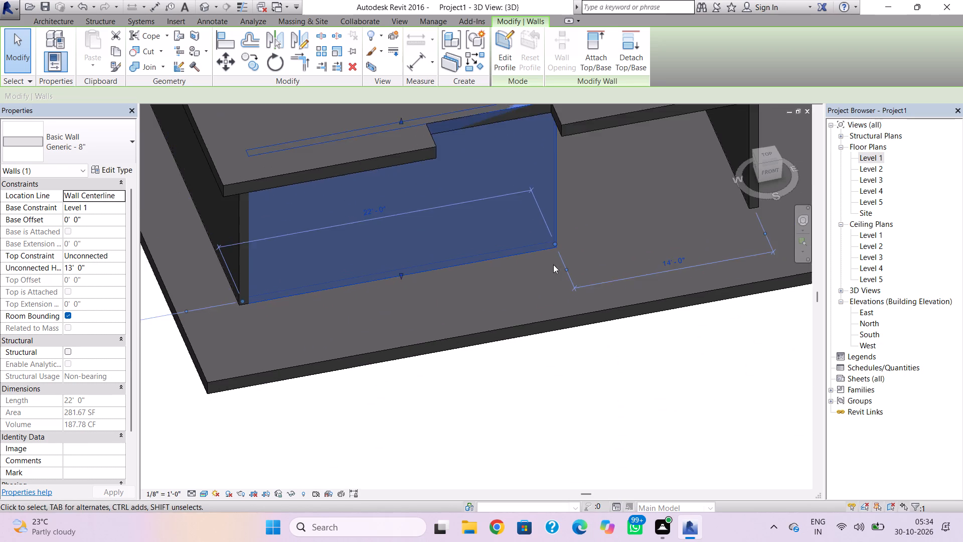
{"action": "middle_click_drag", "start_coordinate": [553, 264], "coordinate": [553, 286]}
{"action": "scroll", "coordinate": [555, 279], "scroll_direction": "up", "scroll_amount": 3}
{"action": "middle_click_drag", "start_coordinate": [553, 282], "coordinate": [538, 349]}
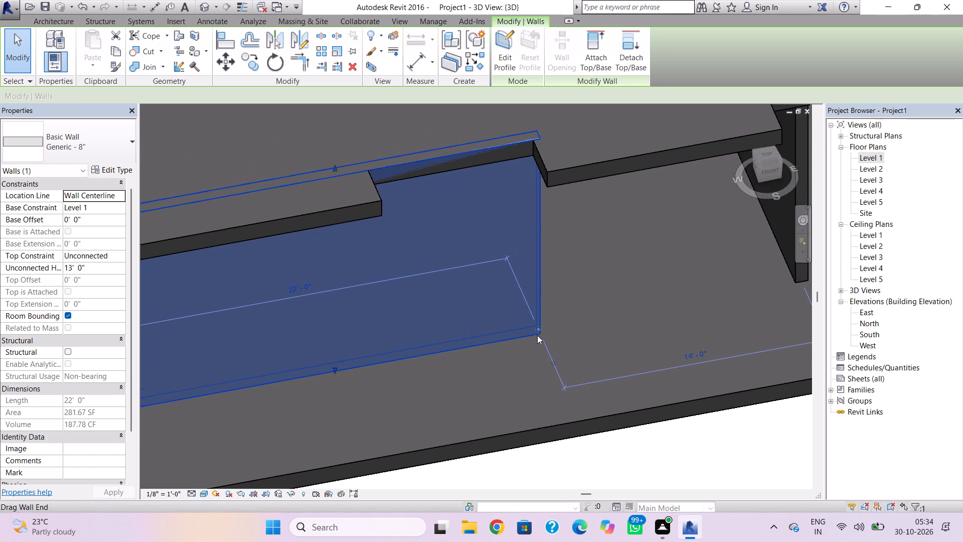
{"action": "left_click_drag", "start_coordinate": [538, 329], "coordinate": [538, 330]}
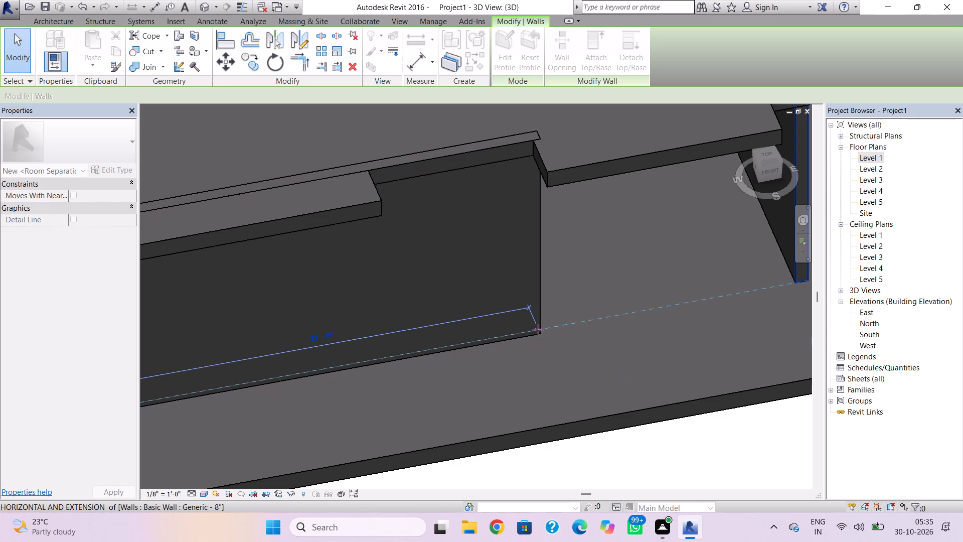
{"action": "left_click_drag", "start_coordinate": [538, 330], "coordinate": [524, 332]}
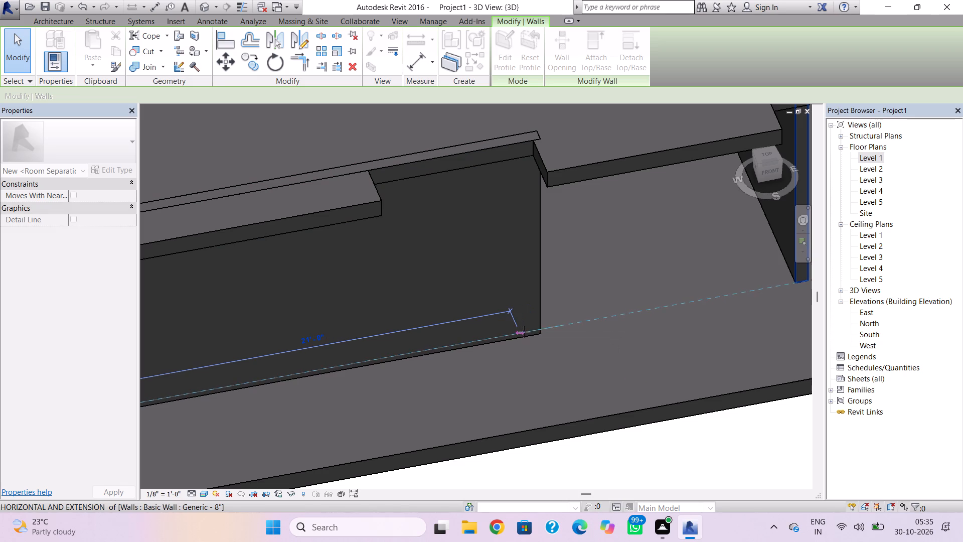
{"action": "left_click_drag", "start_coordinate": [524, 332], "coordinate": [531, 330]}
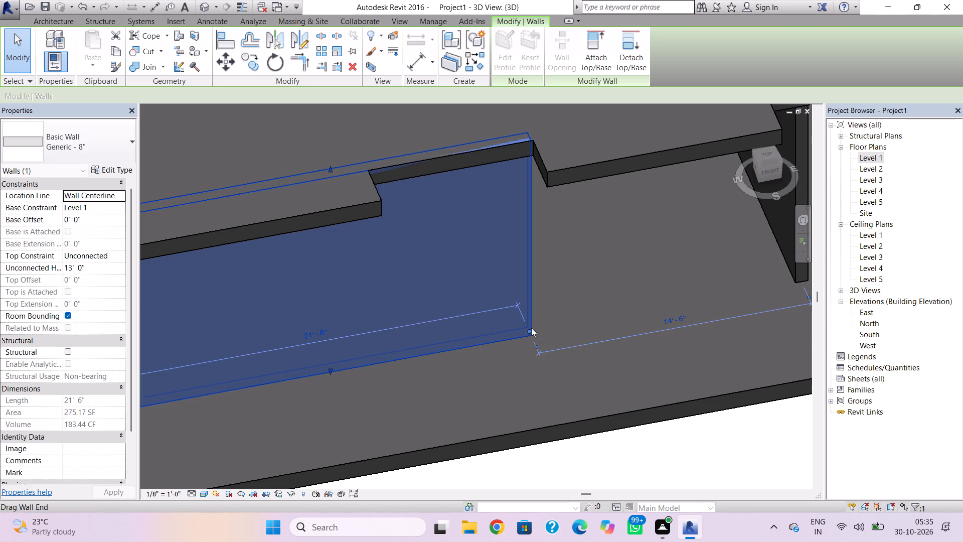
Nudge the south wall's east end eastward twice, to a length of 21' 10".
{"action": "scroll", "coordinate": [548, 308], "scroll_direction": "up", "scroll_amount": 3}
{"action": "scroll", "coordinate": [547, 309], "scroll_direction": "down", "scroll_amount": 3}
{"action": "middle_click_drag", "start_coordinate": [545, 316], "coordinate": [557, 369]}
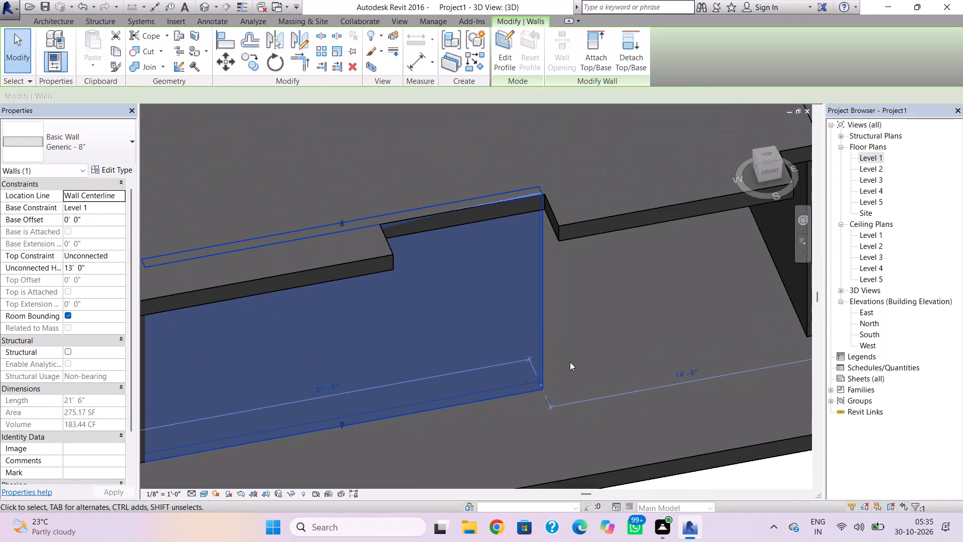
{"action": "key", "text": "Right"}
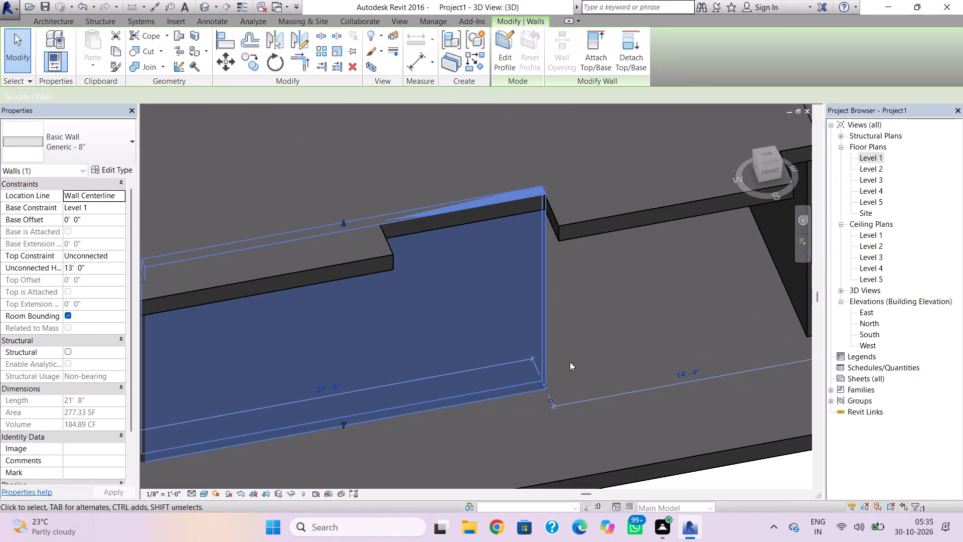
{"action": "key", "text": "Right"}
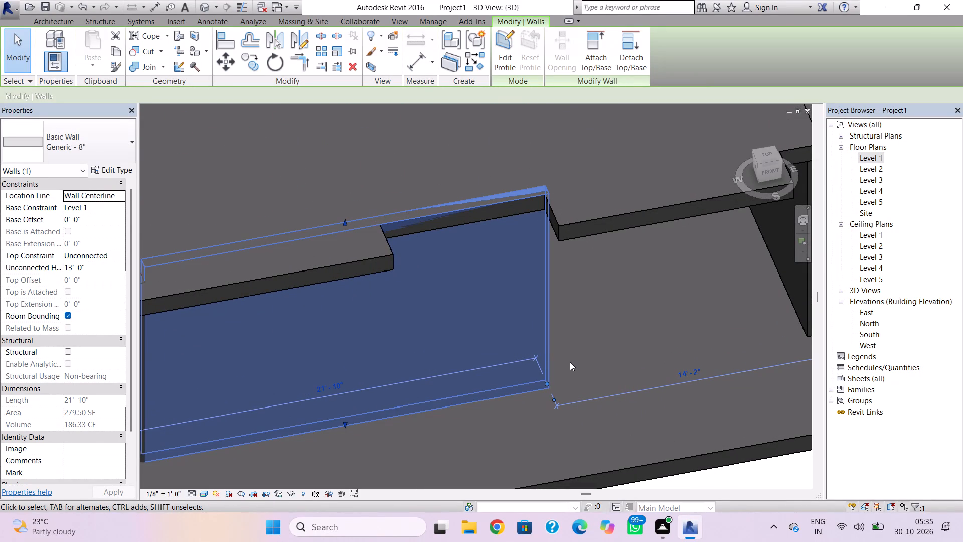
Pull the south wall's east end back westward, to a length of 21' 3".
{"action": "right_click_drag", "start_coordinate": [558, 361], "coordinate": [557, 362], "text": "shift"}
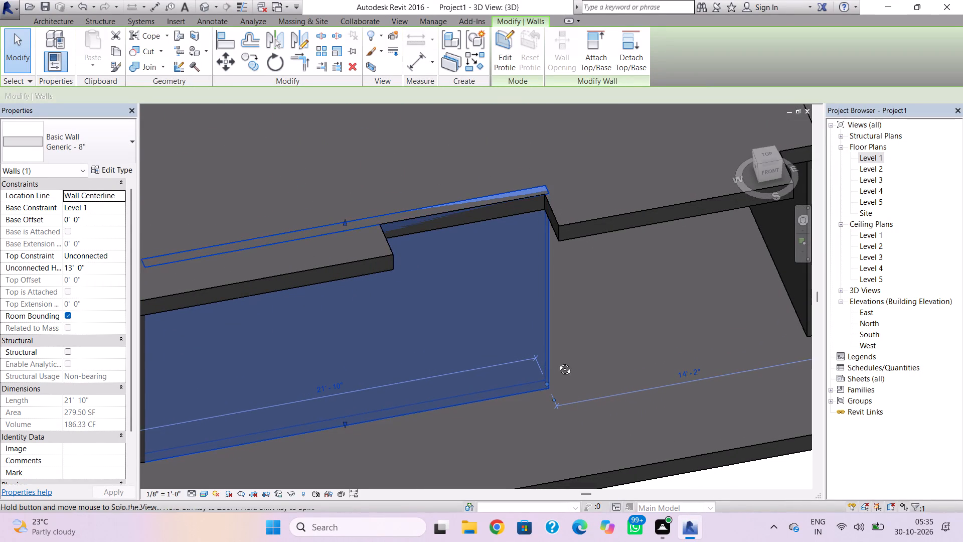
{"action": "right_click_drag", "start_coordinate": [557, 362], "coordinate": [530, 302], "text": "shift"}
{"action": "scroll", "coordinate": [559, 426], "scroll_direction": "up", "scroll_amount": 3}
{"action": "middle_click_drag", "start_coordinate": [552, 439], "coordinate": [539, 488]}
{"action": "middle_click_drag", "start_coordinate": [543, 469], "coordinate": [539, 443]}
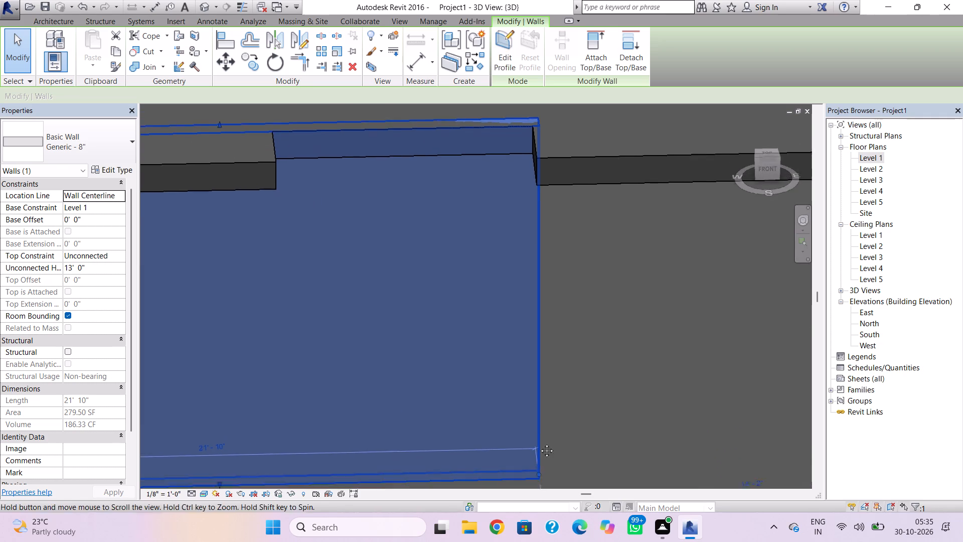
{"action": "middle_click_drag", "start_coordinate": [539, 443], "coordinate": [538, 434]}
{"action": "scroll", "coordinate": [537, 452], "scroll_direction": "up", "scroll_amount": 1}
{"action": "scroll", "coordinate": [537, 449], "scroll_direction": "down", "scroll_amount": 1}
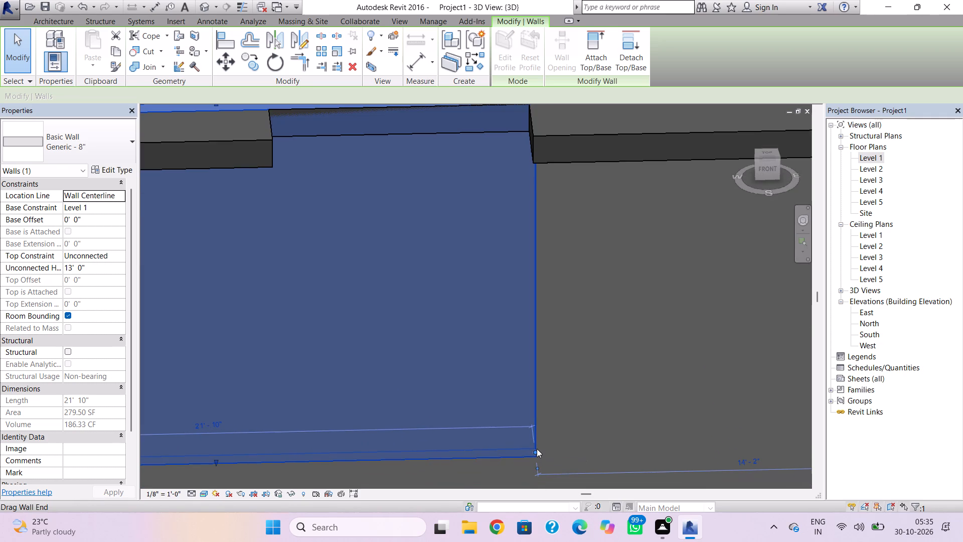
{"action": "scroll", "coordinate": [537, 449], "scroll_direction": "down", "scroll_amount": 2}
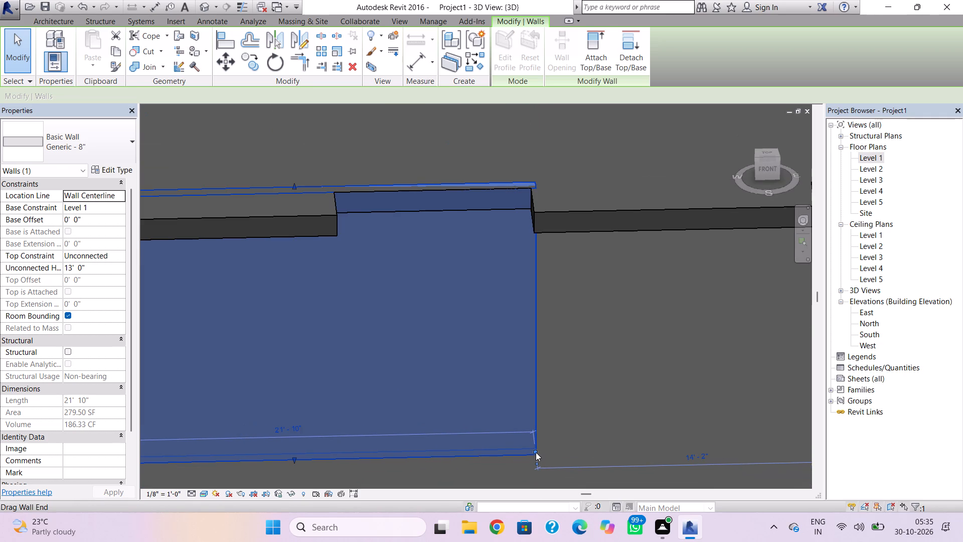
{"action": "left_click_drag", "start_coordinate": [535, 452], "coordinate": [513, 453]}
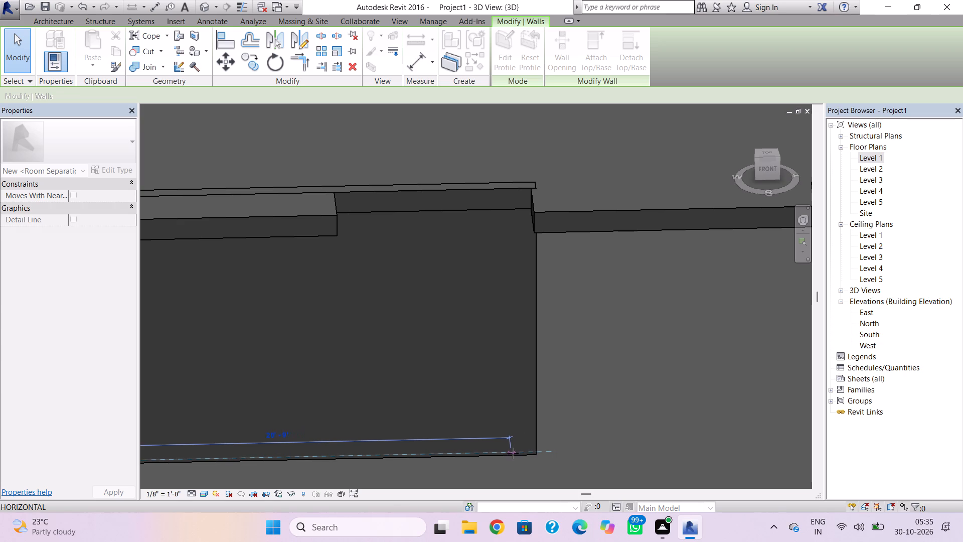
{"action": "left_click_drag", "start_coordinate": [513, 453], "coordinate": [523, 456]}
Extend the south wall's east end to meet the east corner of the roof recess, for a length of 21' 8".
{"action": "scroll", "coordinate": [543, 451], "scroll_direction": "up", "scroll_amount": 2}
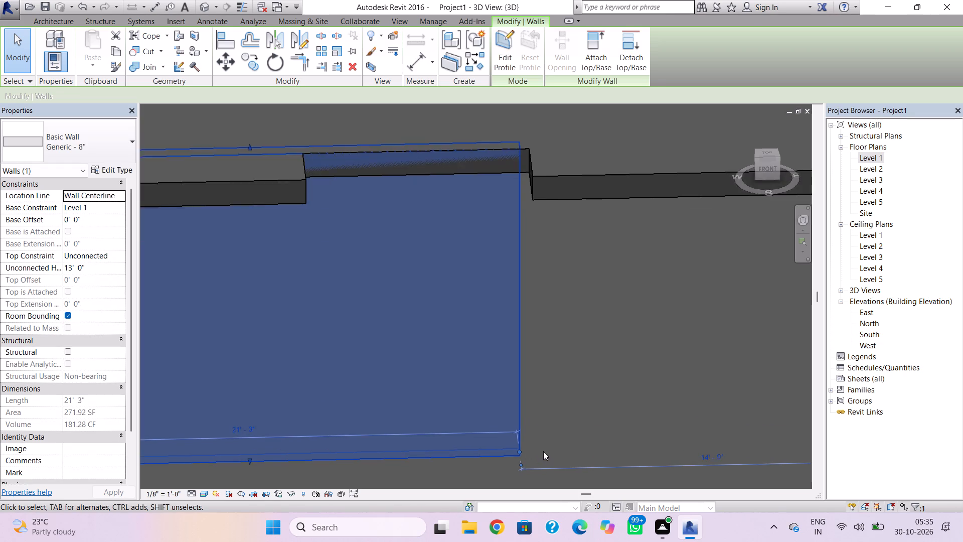
{"action": "scroll", "coordinate": [535, 451], "scroll_direction": "down", "scroll_amount": 2}
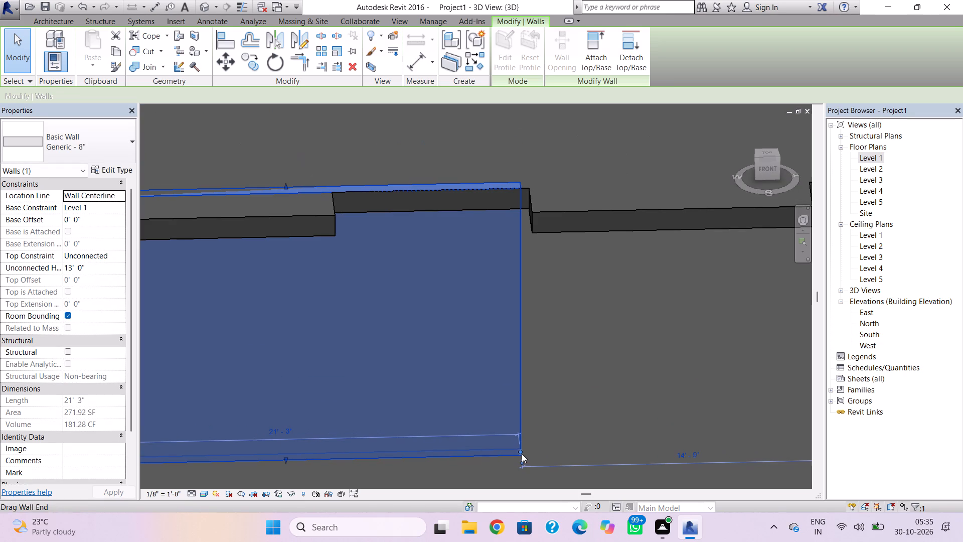
{"action": "left_click_drag", "start_coordinate": [522, 454], "coordinate": [527, 454]}
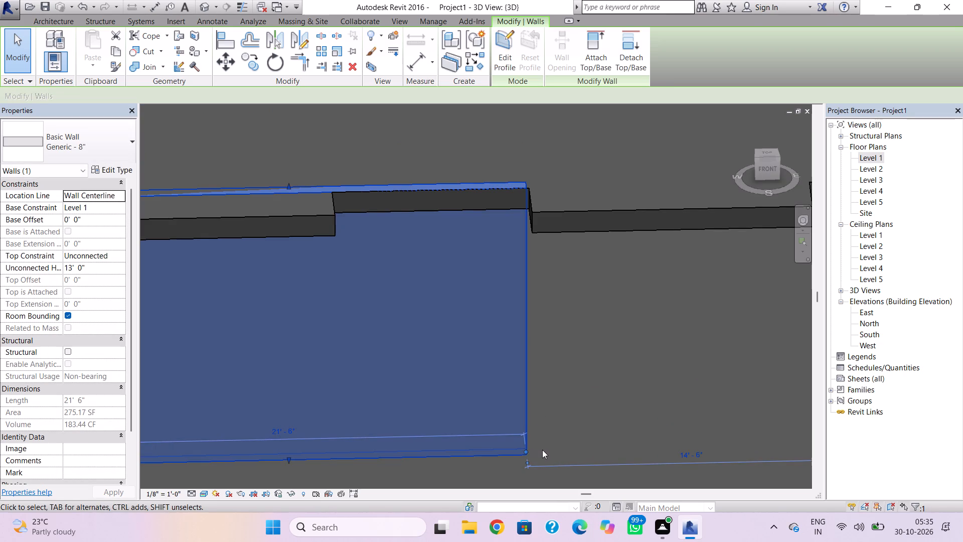
{"action": "scroll", "coordinate": [542, 451], "scroll_direction": "up", "scroll_amount": 2}
{"action": "scroll", "coordinate": [530, 455], "scroll_direction": "down", "scroll_amount": 1}
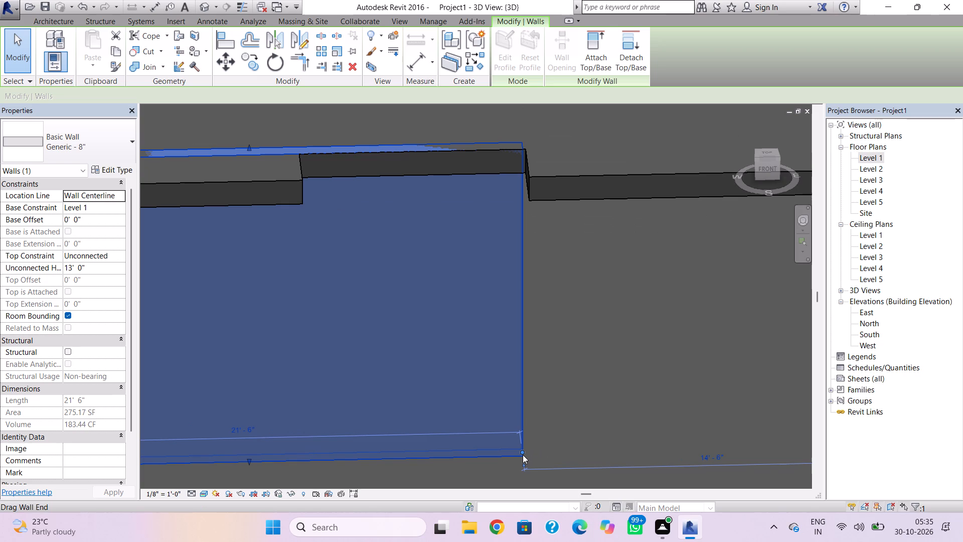
{"action": "left_click", "coordinate": [523, 455]}
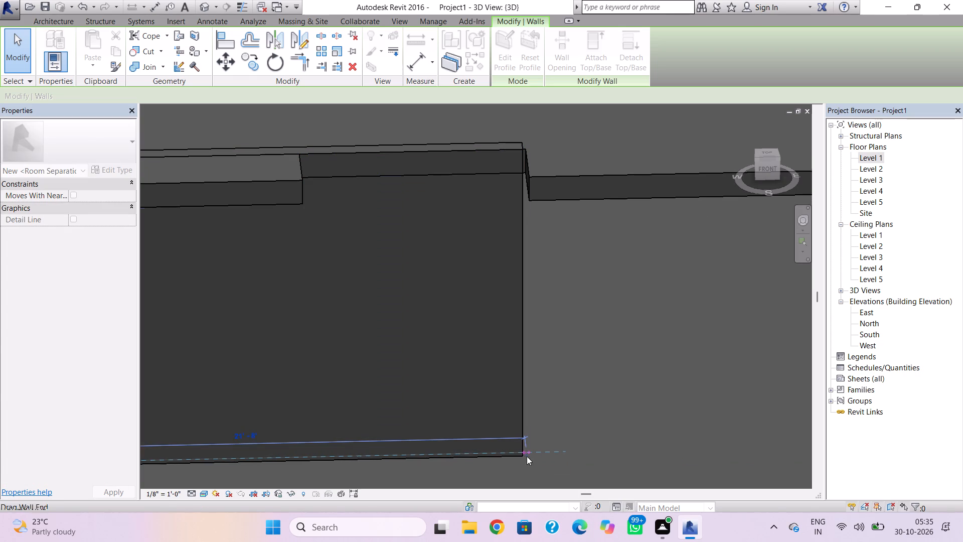
{"action": "left_click", "coordinate": [552, 437]}
Raise the top of the shortened south wall above the roof, to an unconnected height of about 23' 6".
{"action": "scroll", "coordinate": [442, 417], "scroll_direction": "down", "scroll_amount": 2}
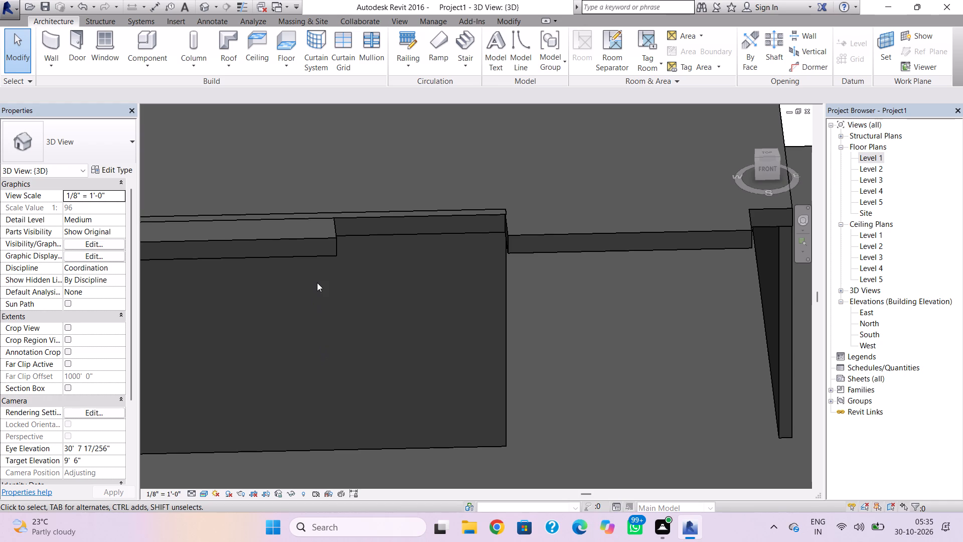
{"action": "scroll", "coordinate": [317, 283], "scroll_direction": "down", "scroll_amount": 2}
{"action": "middle_click_drag", "start_coordinate": [326, 284], "coordinate": [440, 280]}
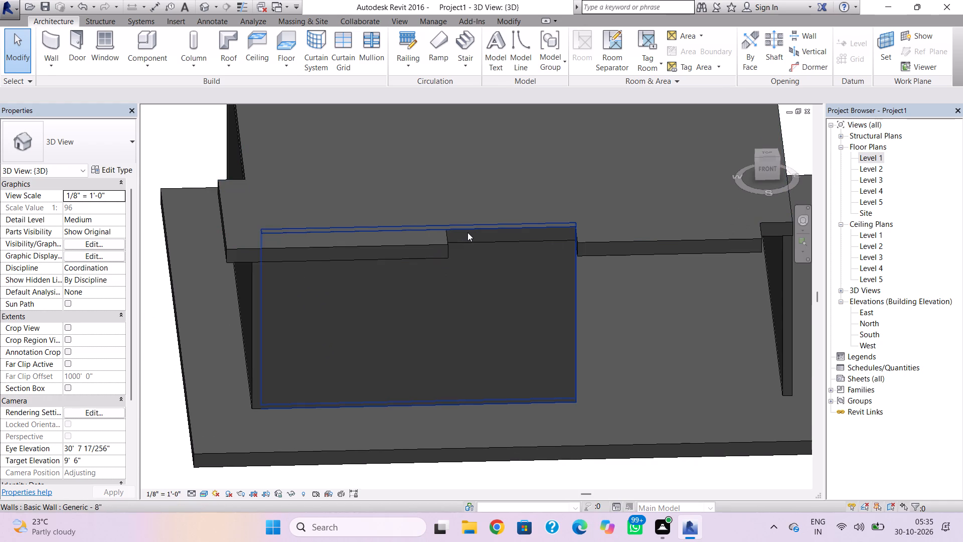
{"action": "left_click", "coordinate": [467, 232]}
{"action": "left_click_drag", "start_coordinate": [420, 227], "coordinate": [423, 152]}
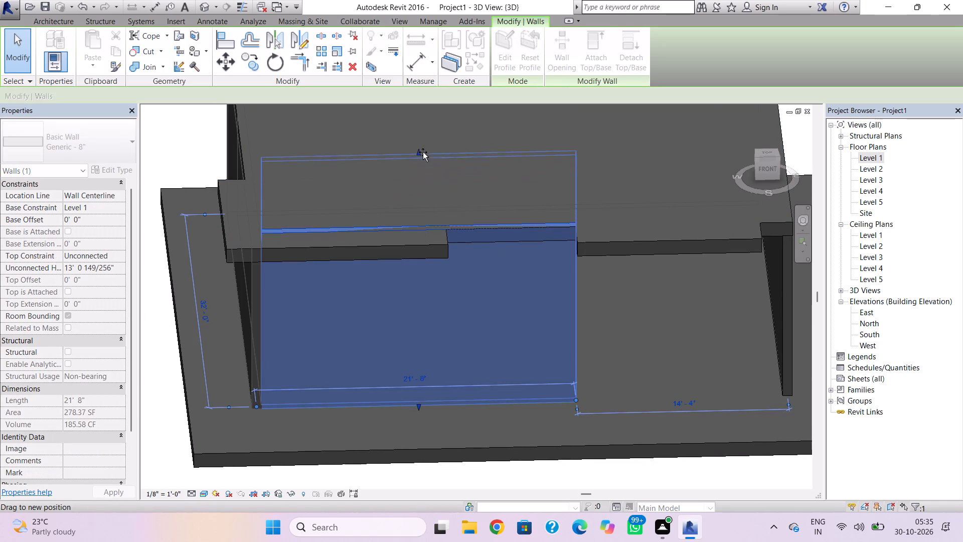
{"action": "left_click_drag", "start_coordinate": [423, 152], "coordinate": [427, 141]}
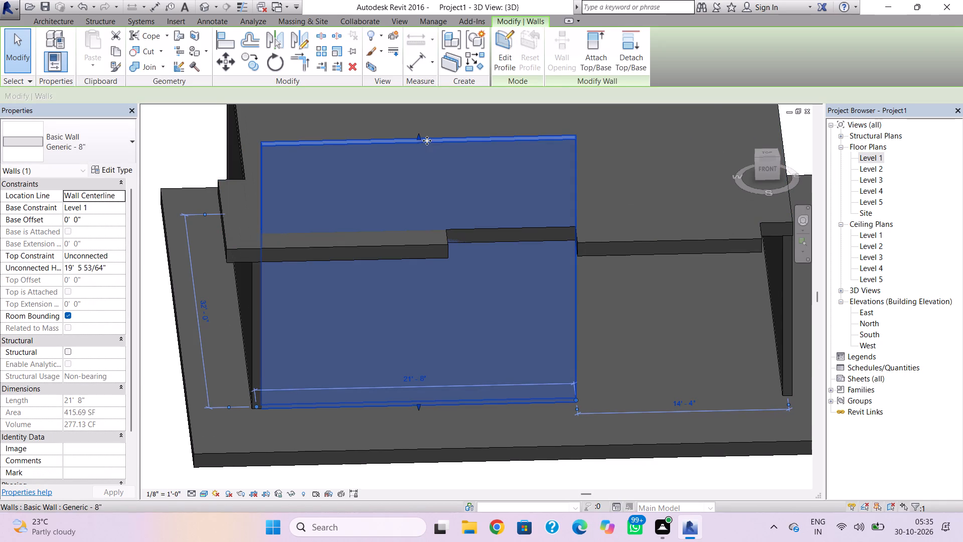
{"action": "middle_click_drag", "start_coordinate": [434, 165], "coordinate": [441, 255]}
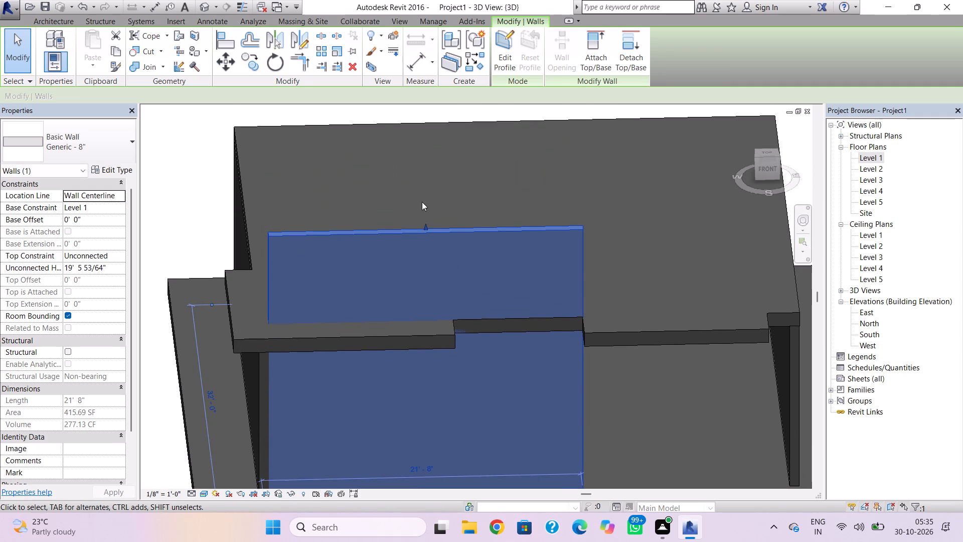
{"action": "left_click_drag", "start_coordinate": [424, 225], "coordinate": [424, 195]}
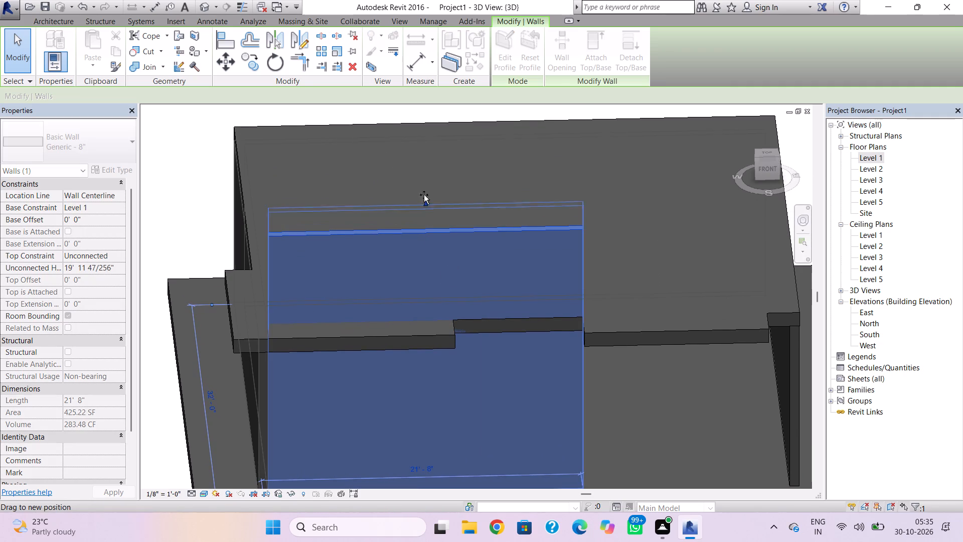
{"action": "left_click_drag", "start_coordinate": [424, 195], "coordinate": [425, 177]}
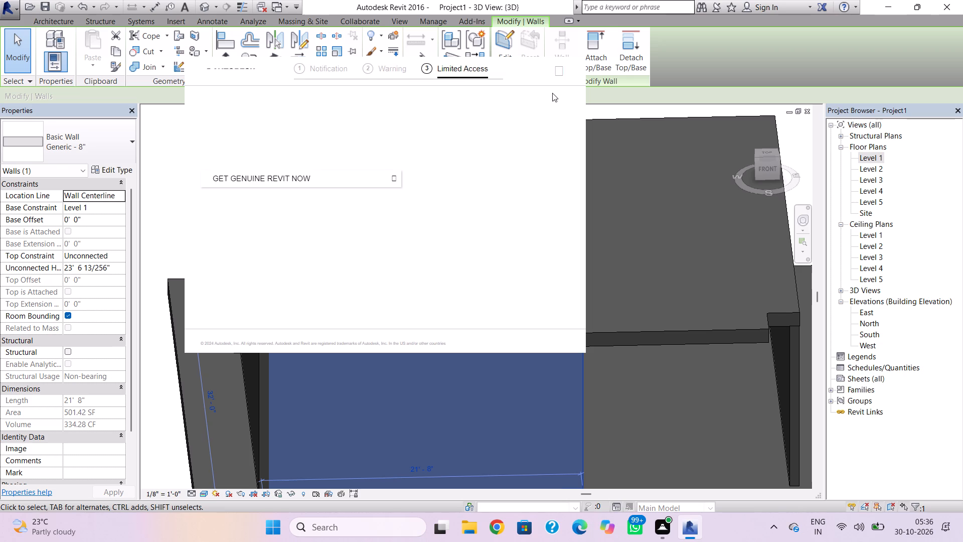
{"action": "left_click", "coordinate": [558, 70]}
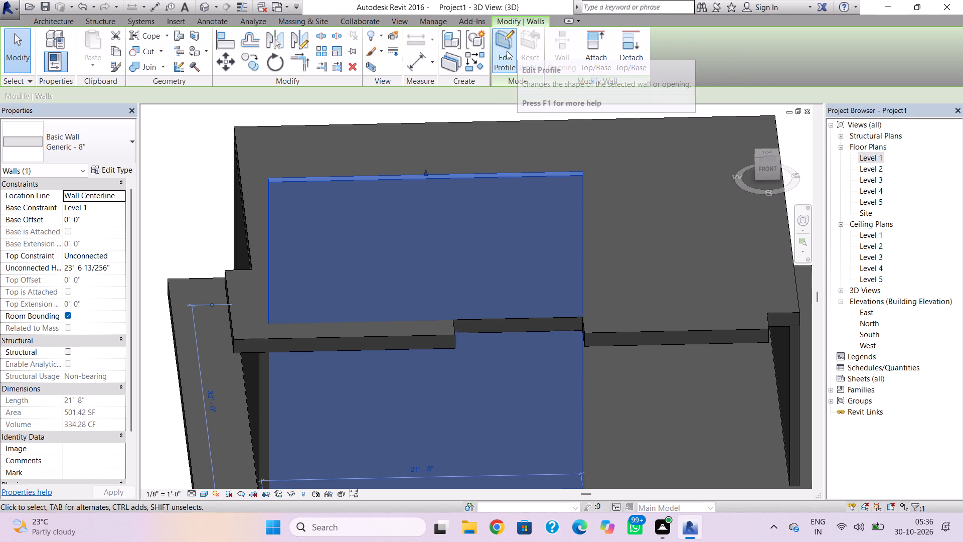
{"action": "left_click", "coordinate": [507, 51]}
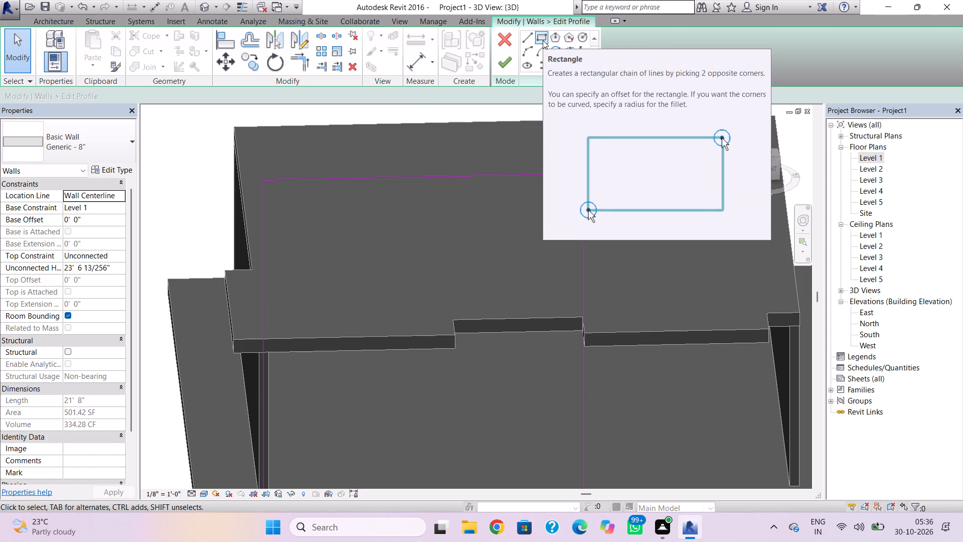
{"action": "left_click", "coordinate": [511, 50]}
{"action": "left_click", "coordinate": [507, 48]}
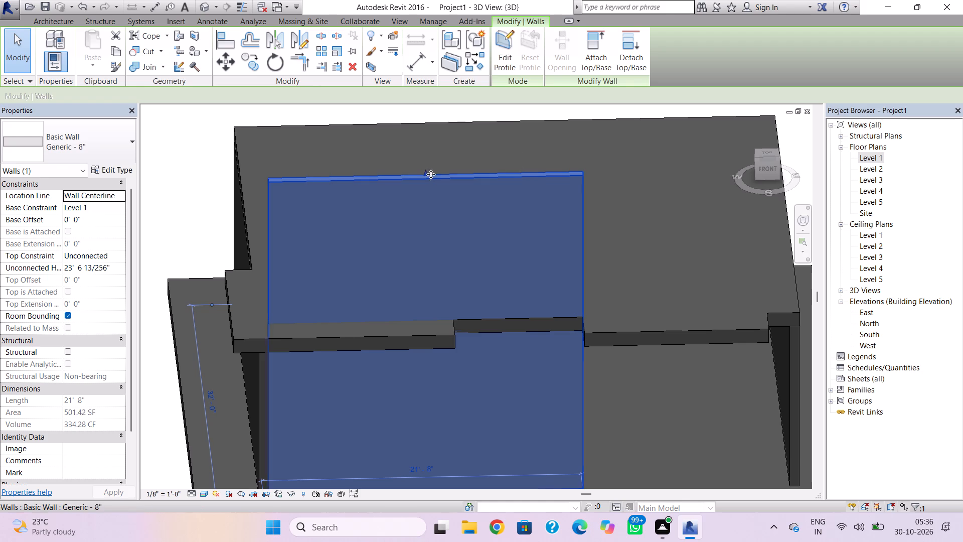
Lower the top of the south wall to the roof's underside, to an unconnected height of about 12'.
{"action": "left_click_drag", "start_coordinate": [424, 174], "coordinate": [421, 321]}
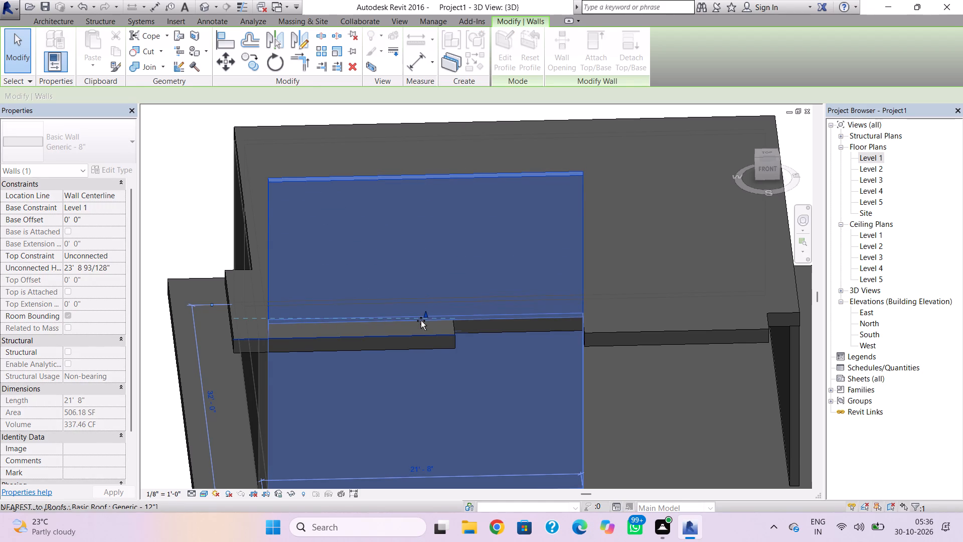
{"action": "left_click_drag", "start_coordinate": [421, 321], "coordinate": [421, 335]}
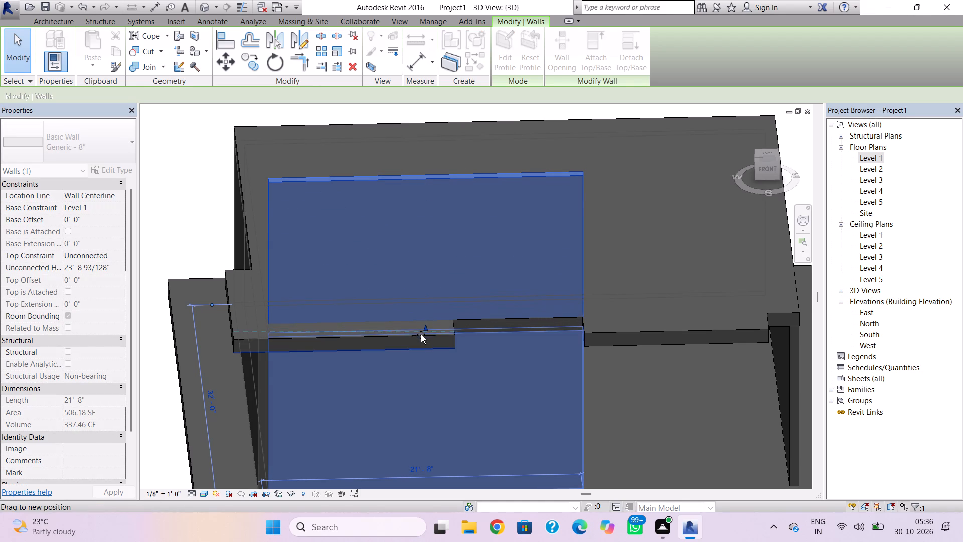
{"action": "left_click_drag", "start_coordinate": [421, 335], "coordinate": [421, 332]}
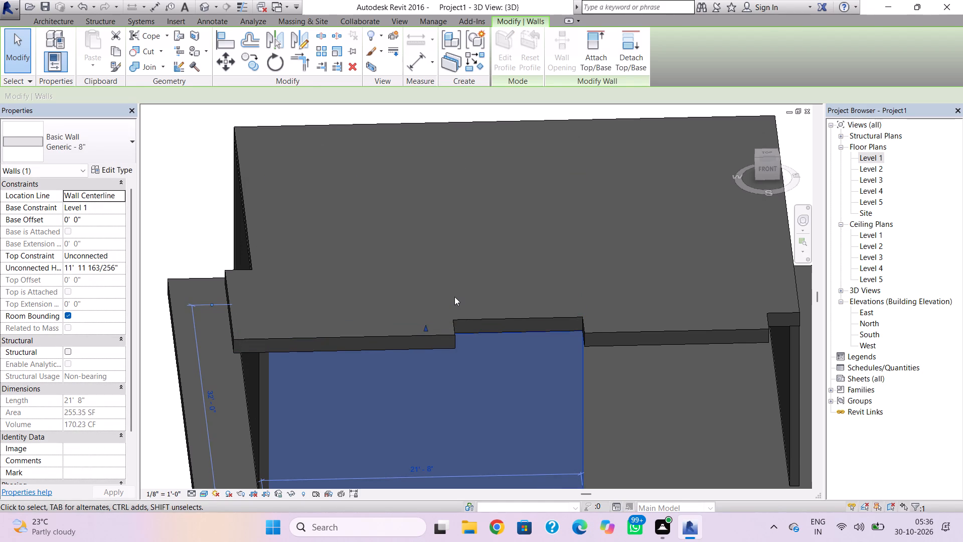
{"action": "left_click", "coordinate": [454, 297]}
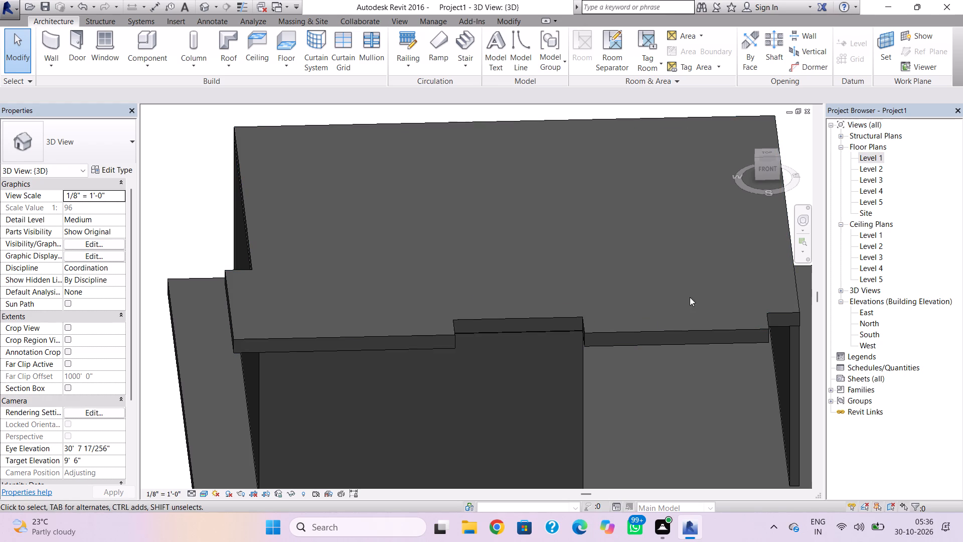
On Level 2, draw a 20' high Generic - 8" wall along the roof recess edge, located by its exterior finish face and flipped inward.
{"action": "double_click", "coordinate": [880, 169]}
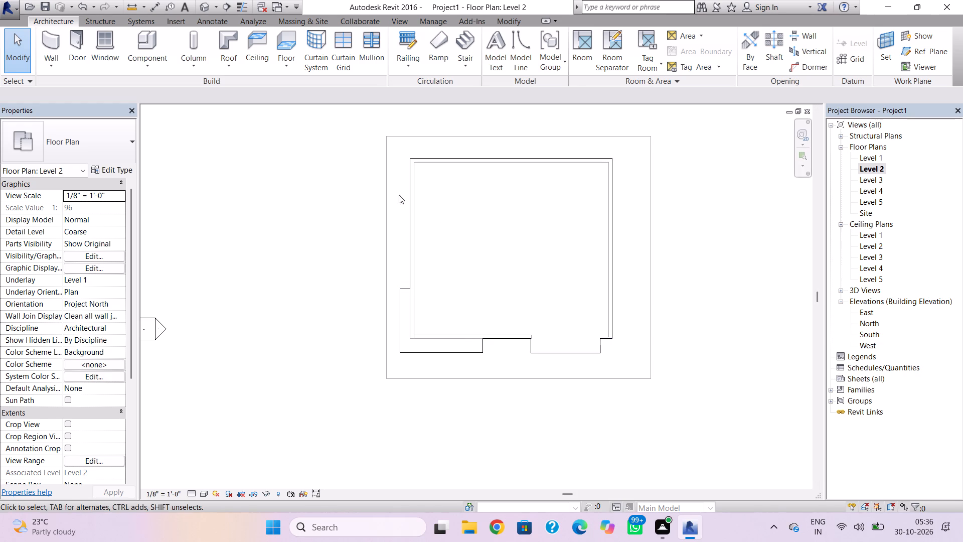
{"action": "left_click", "coordinate": [48, 40]}
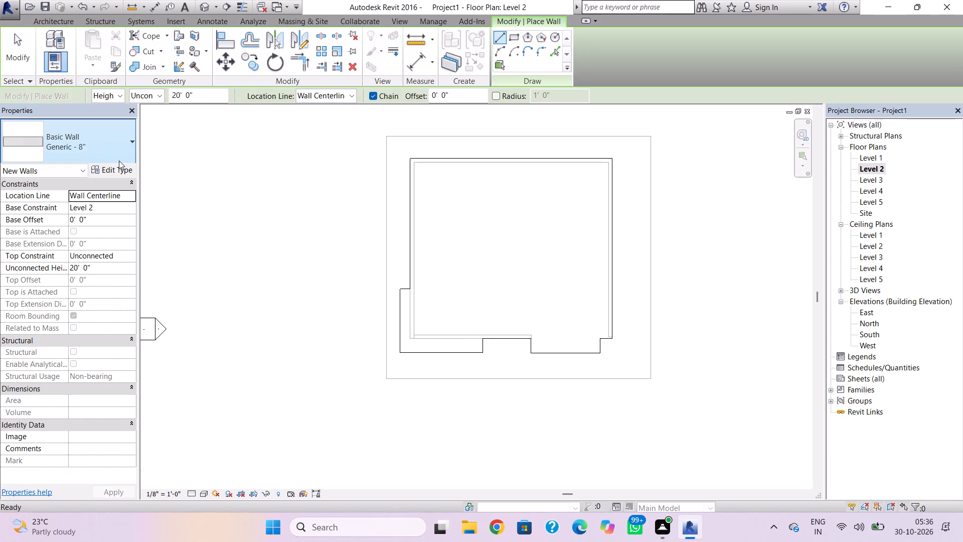
{"action": "scroll", "coordinate": [462, 354], "scroll_direction": "up", "scroll_amount": 7}
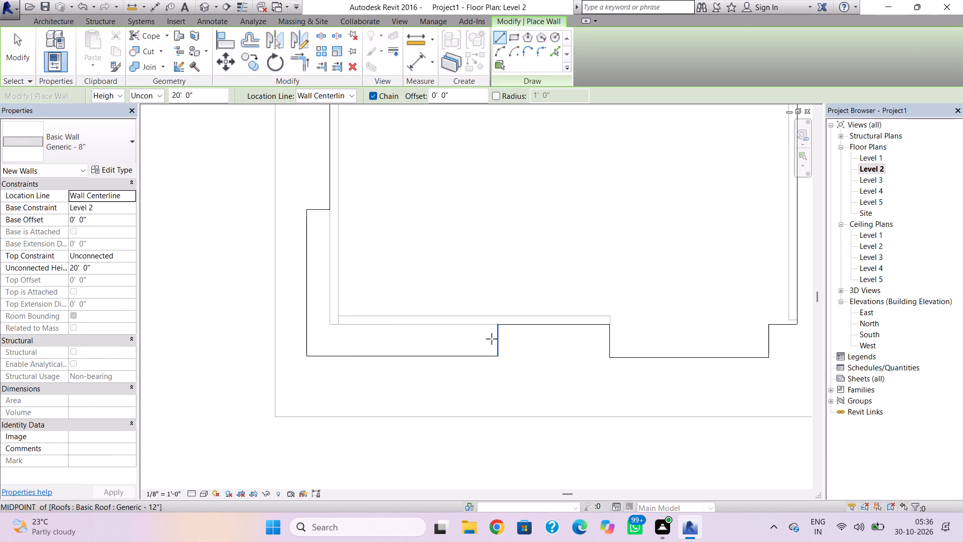
{"action": "scroll", "coordinate": [497, 335], "scroll_direction": "up", "scroll_amount": 4}
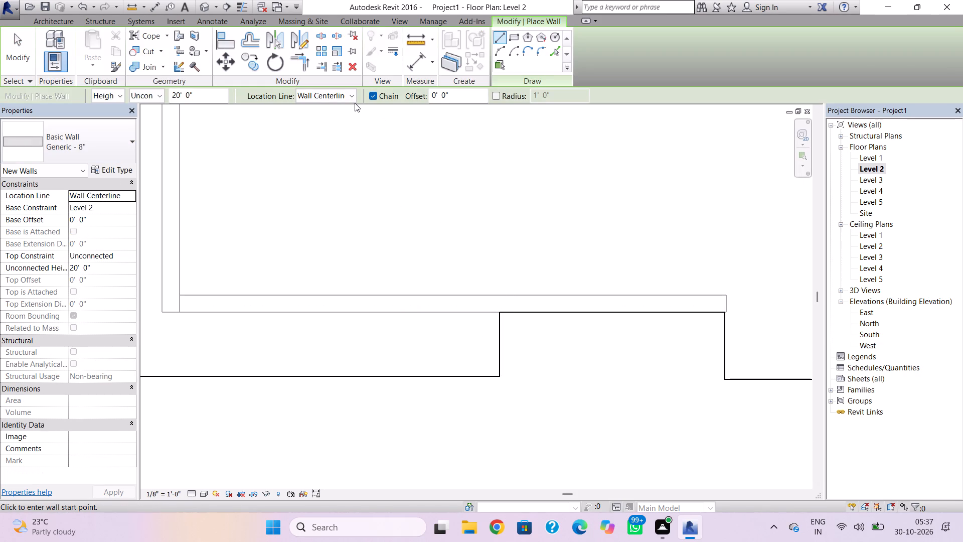
{"action": "left_click", "coordinate": [347, 96]}
{"action": "left_click", "coordinate": [365, 128]}
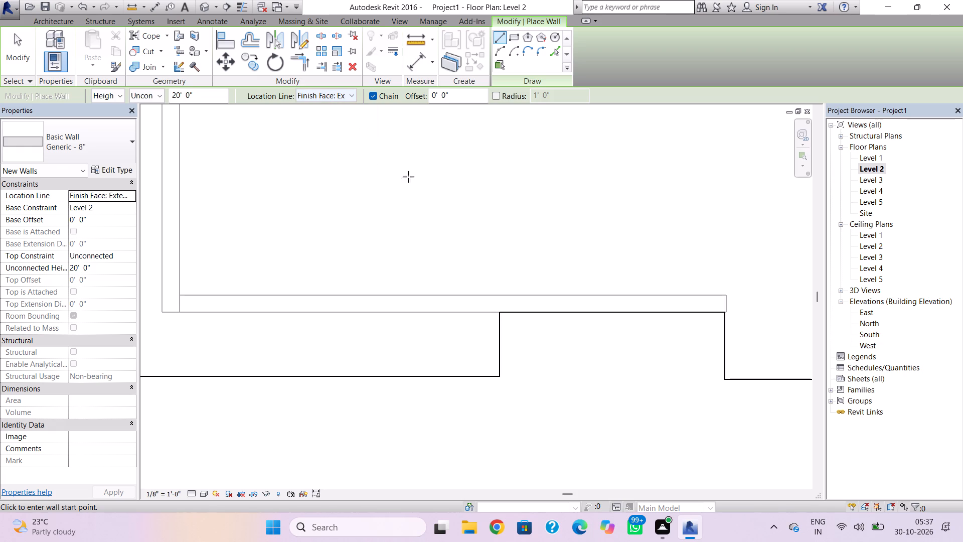
{"action": "left_click", "coordinate": [503, 311]}
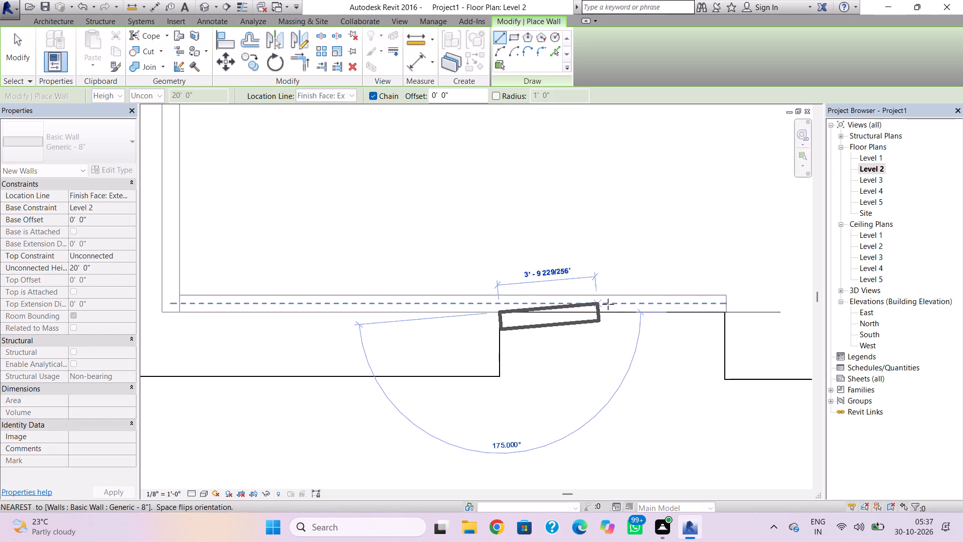
{"action": "key", "text": "space"}
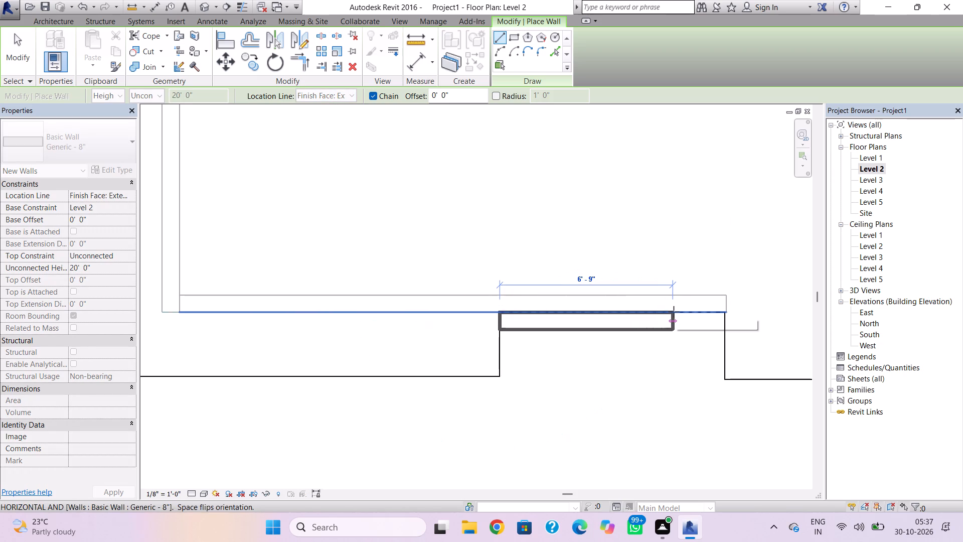
{"action": "left_click", "coordinate": [724, 316]}
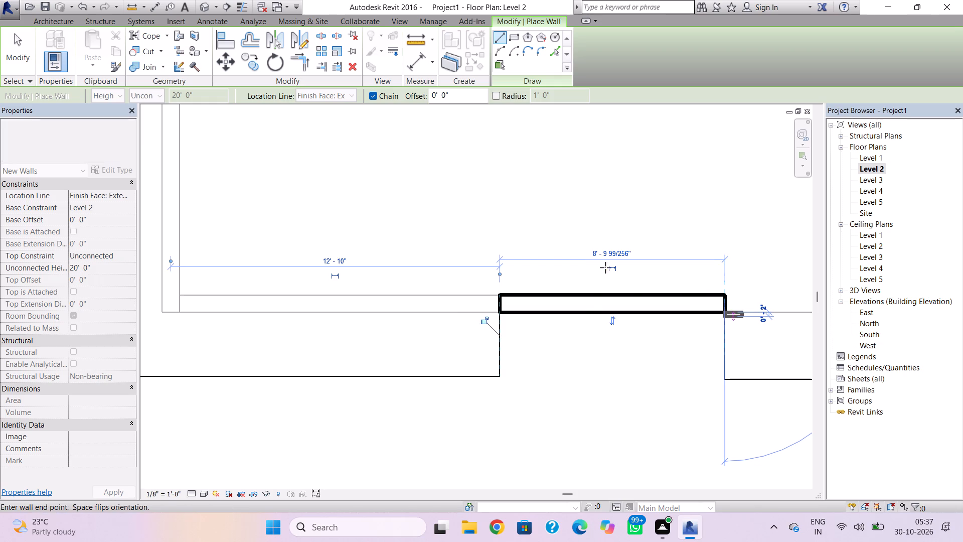
{"action": "left_click", "coordinate": [203, 8]}
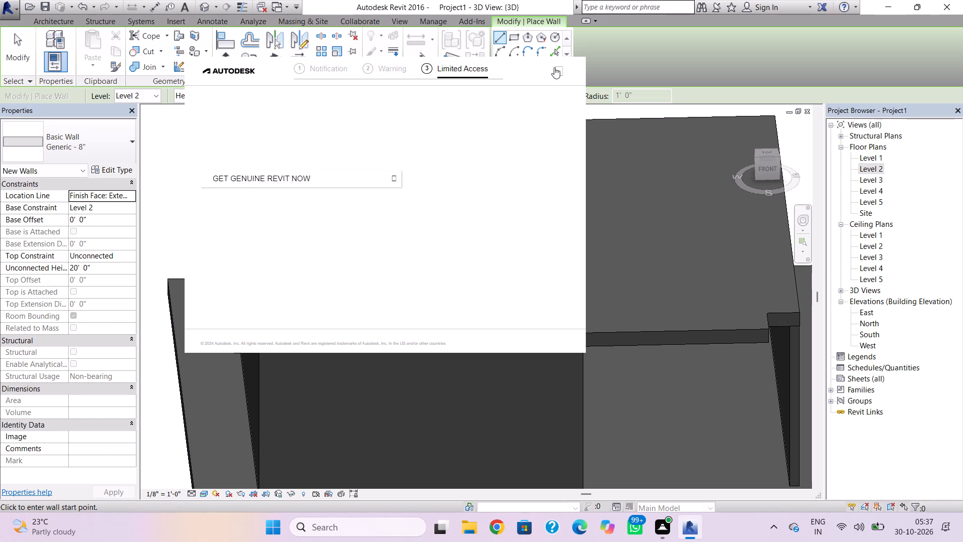
{"action": "left_click", "coordinate": [556, 70]}
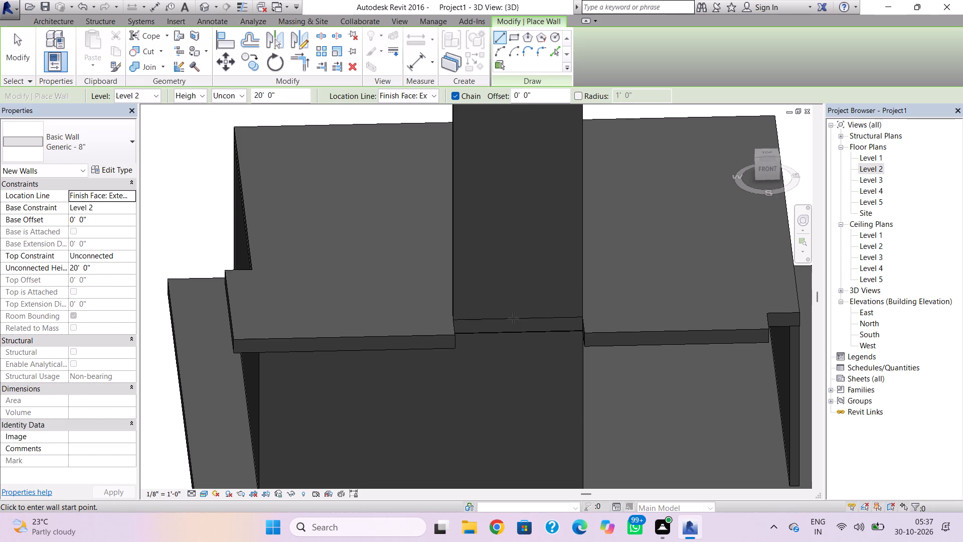
{"action": "key", "text": "Escape"}
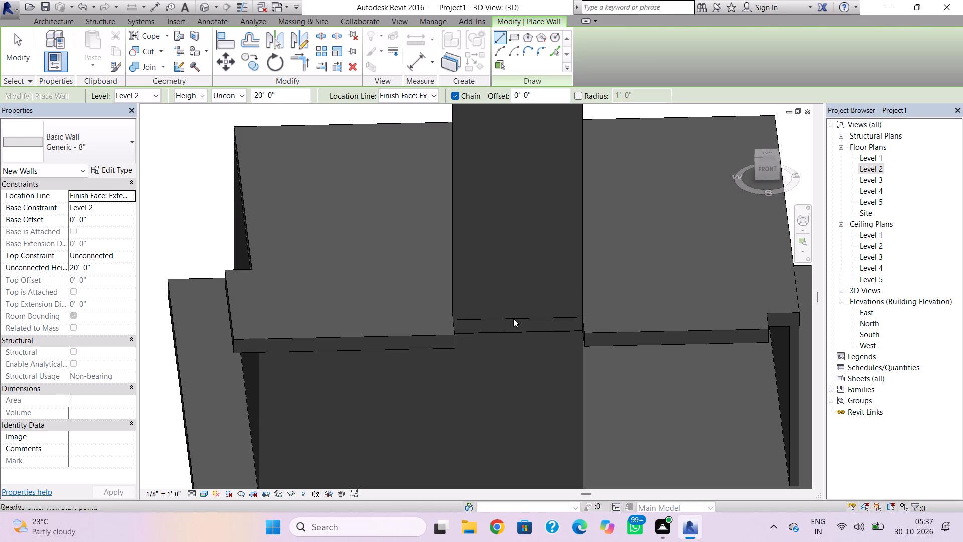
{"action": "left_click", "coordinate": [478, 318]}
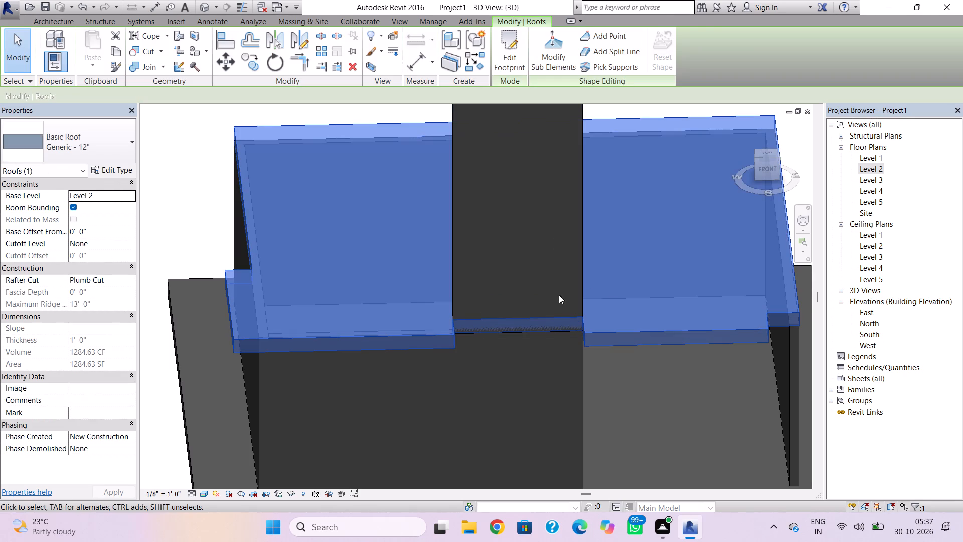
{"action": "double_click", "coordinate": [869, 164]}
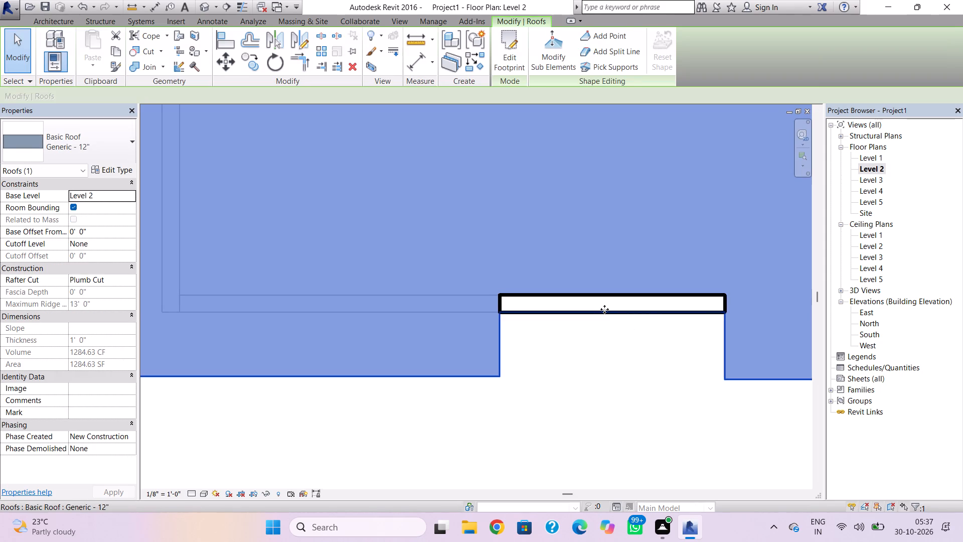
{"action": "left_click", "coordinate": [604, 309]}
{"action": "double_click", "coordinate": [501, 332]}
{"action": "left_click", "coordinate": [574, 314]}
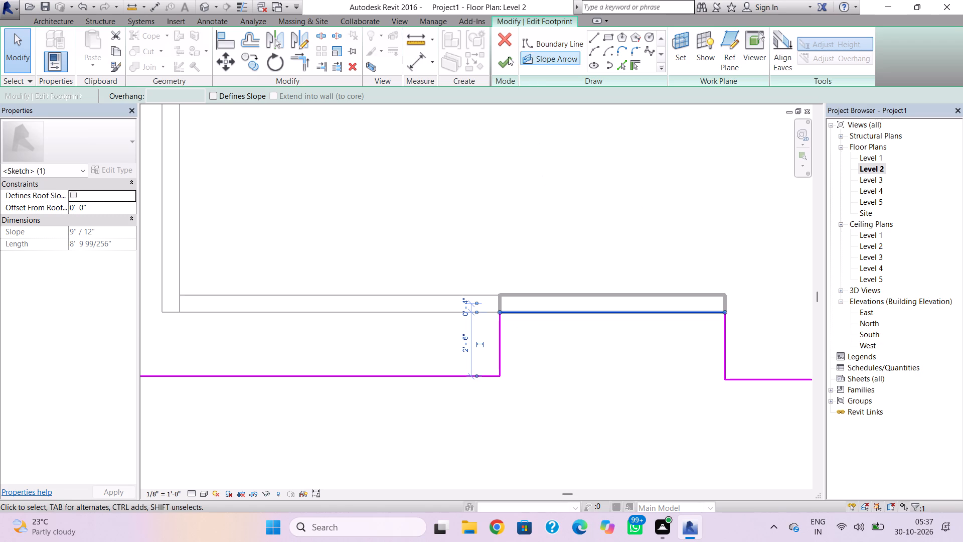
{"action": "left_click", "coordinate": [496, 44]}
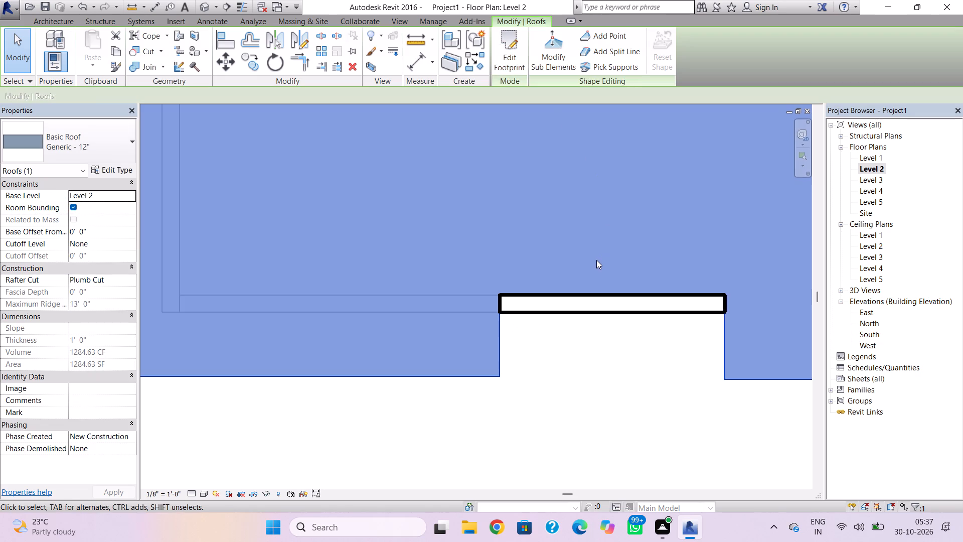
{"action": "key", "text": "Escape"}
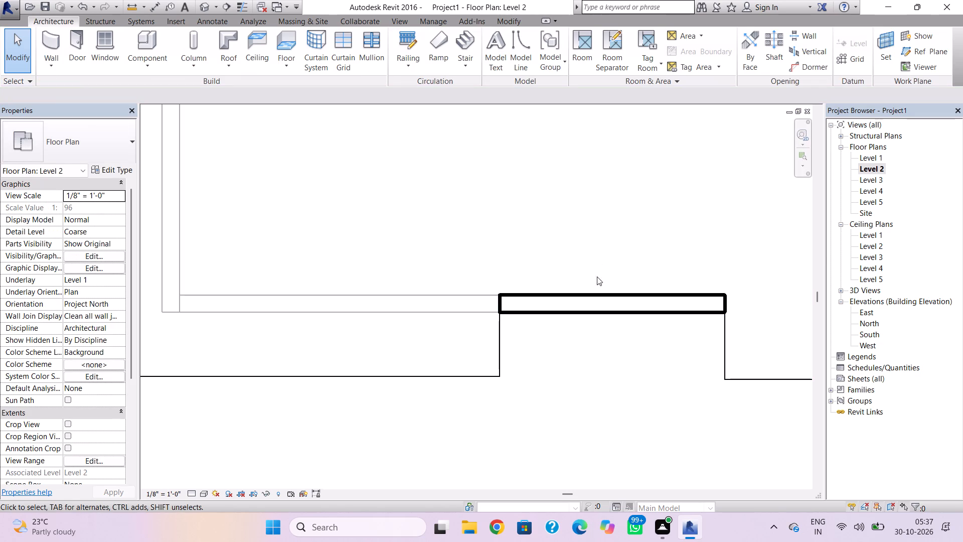
Delete the new Level 2 wall lying inside the roof recess edge.
{"action": "left_click", "coordinate": [583, 309]}
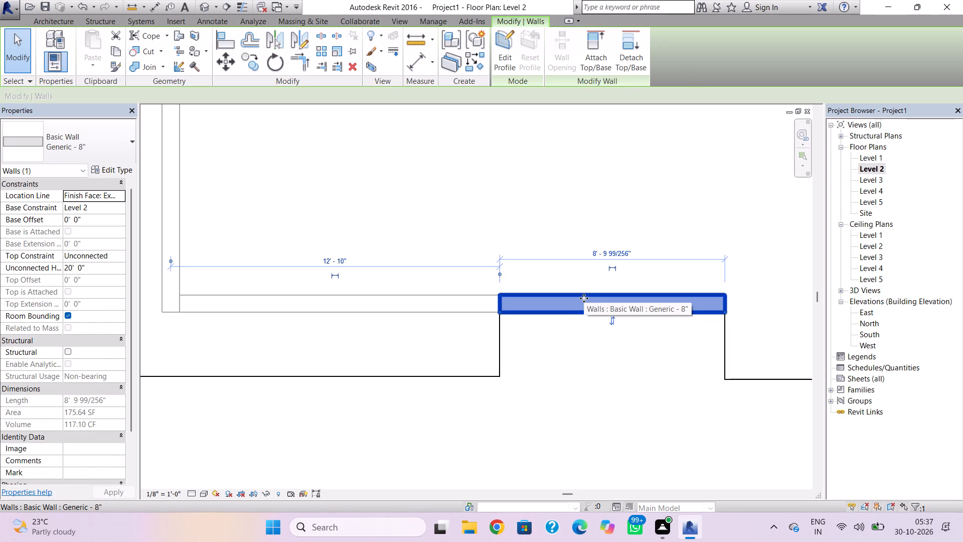
{"action": "key", "text": "Delete"}
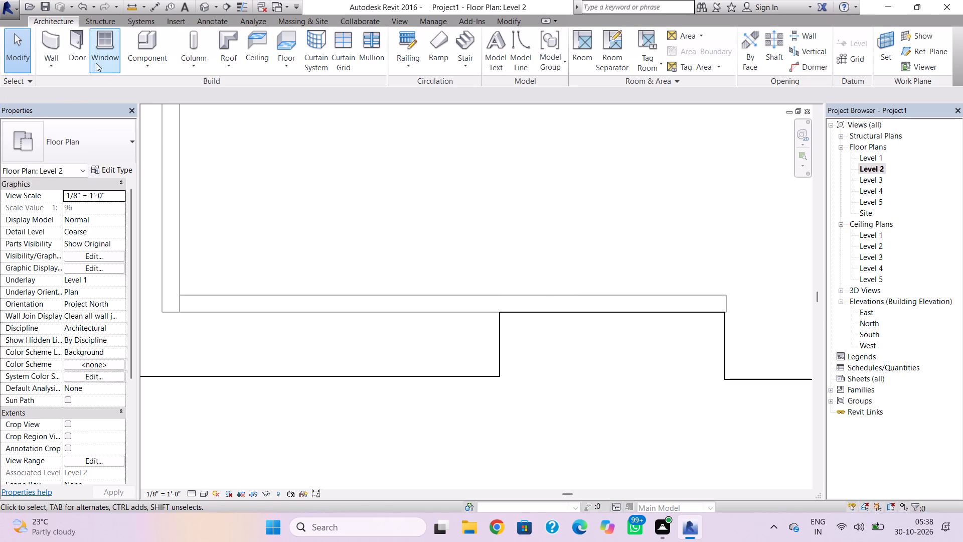
Draw a 20' high Generic - 8" wall, about 8' 9" long, along the outer side of the roof recess edge on Level 2.
{"action": "left_click", "coordinate": [52, 44]}
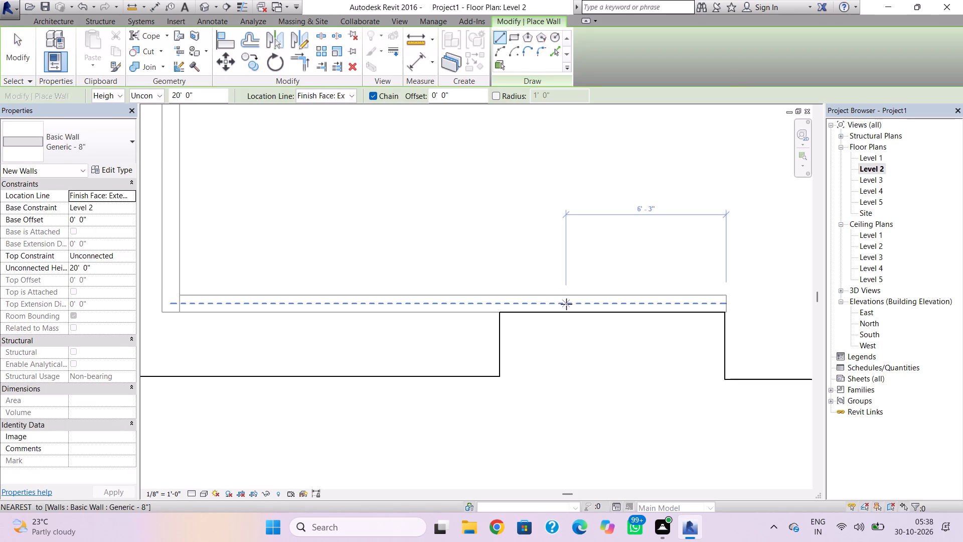
{"action": "left_click", "coordinate": [503, 315]}
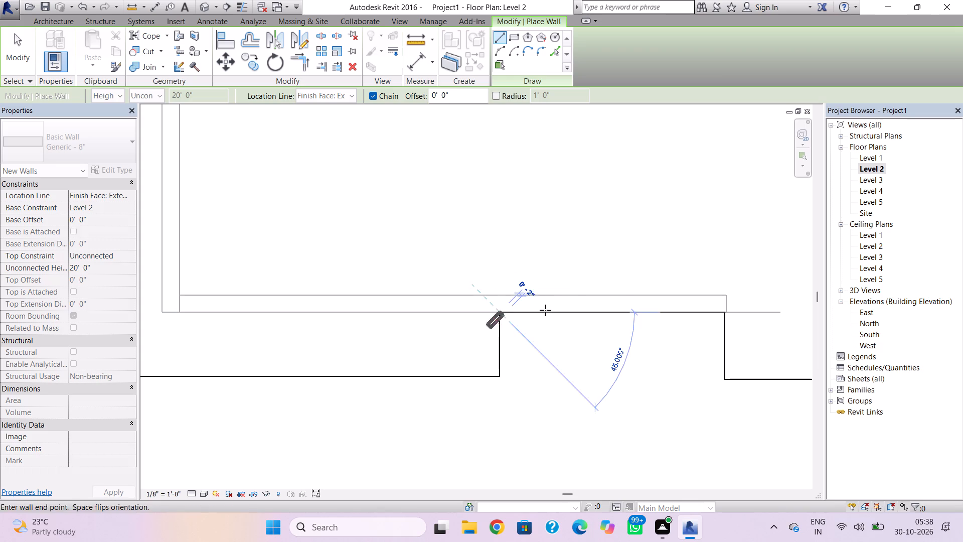
{"action": "left_click", "coordinate": [725, 314]}
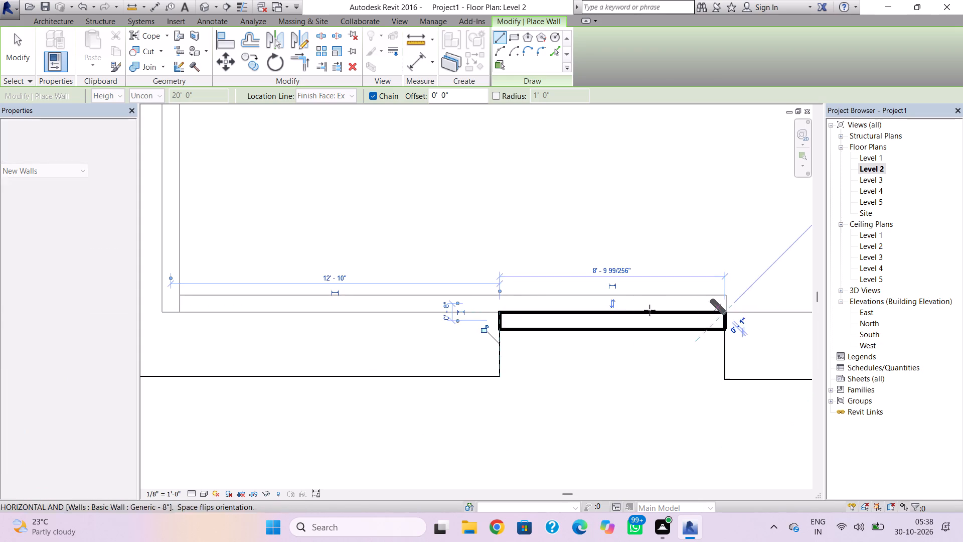
{"action": "key", "text": "Escape"}
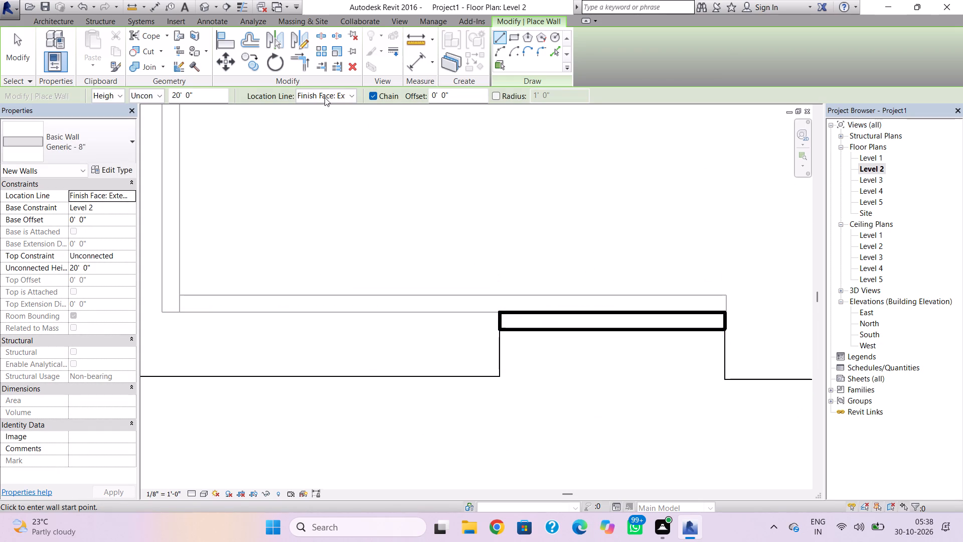
Set the unconnected height of the Level 2 wall in the roof recess to 12'.
{"action": "left_click", "coordinate": [204, 12]}
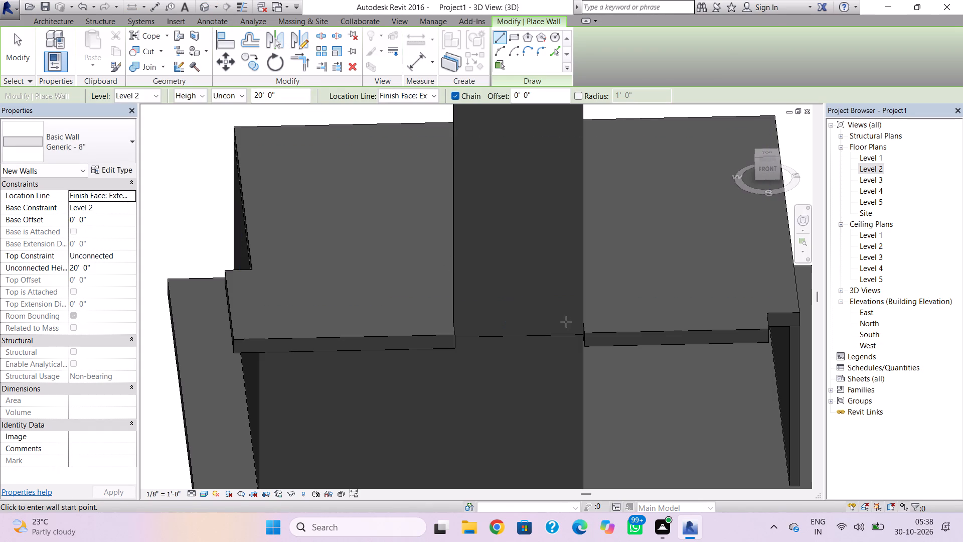
{"action": "middle_click_drag", "start_coordinate": [537, 321], "coordinate": [540, 328]}
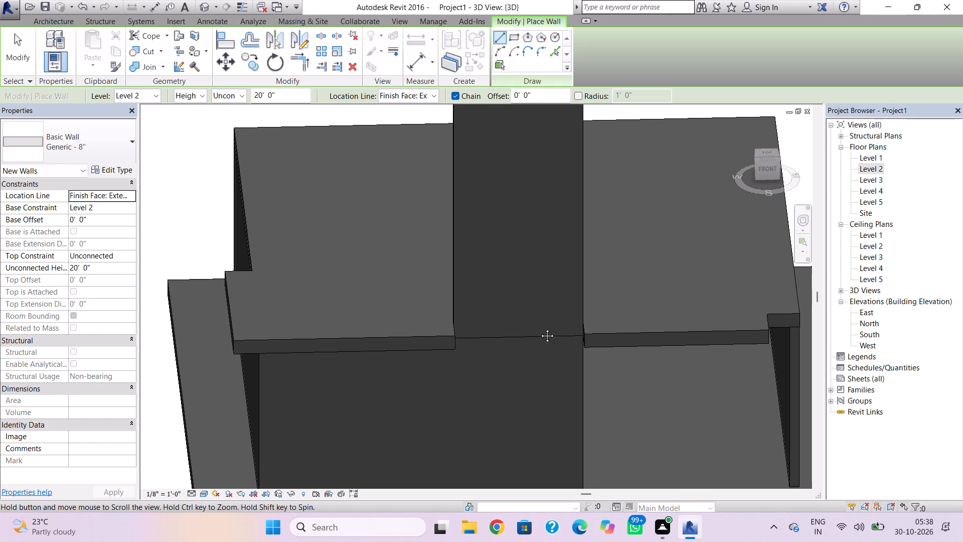
{"action": "middle_click_drag", "start_coordinate": [540, 328], "coordinate": [559, 430]}
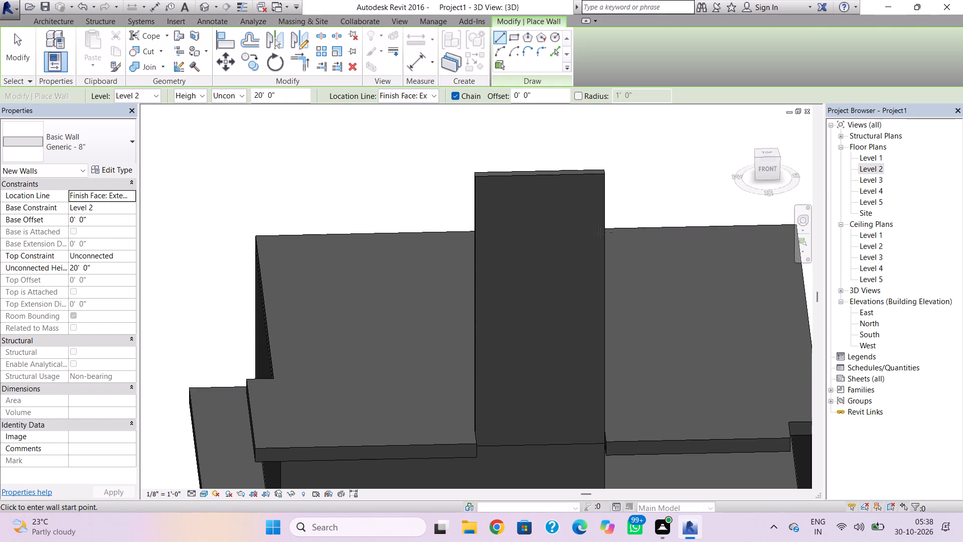
{"action": "key", "text": "Escape"}
{"action": "left_click", "coordinate": [587, 166]}
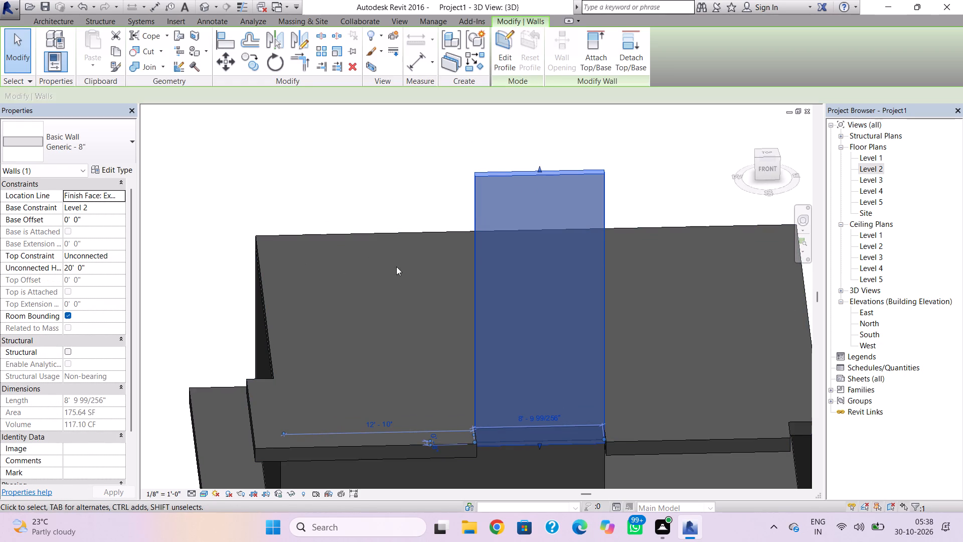
{"action": "left_click", "coordinate": [87, 272]}
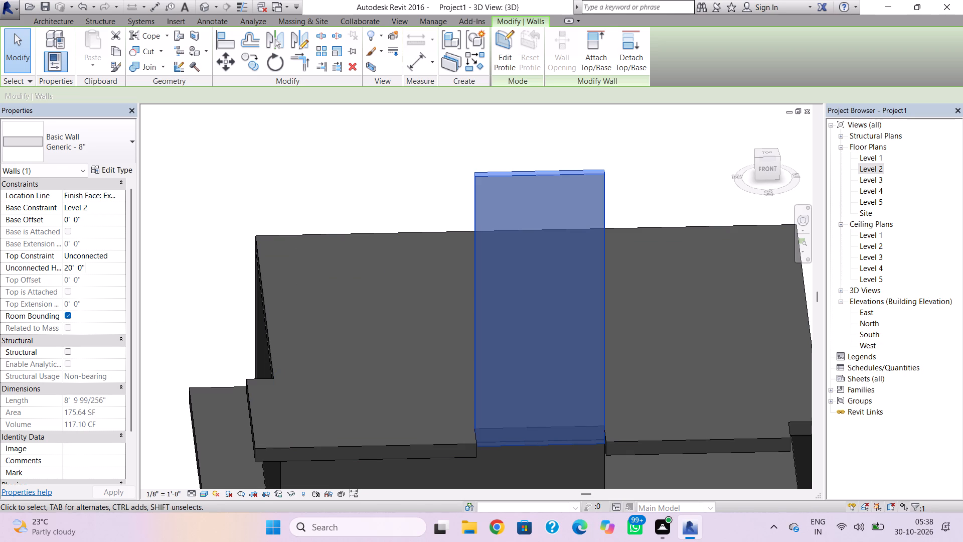
{"action": "key", "text": "BackSpace"}
{"action": "key", "text": "BackSpace"}
{"action": "key", "text": "BackSpace"}
{"action": "key", "text": "BackSpace"}
{"action": "key", "text": "BackSpace"}
{"action": "key", "text": "BackSpace"}
{"action": "key", "text": "BackSpace"}
{"action": "key", "text": "BackSpace"}
{"action": "key", "text": "BackSpace"}
{"action": "key", "text": "BackSpace"}
{"action": "key", "text": "BackSpace"}
{"action": "type", "text": "12'"}
{"action": "key", "text": "Return"}
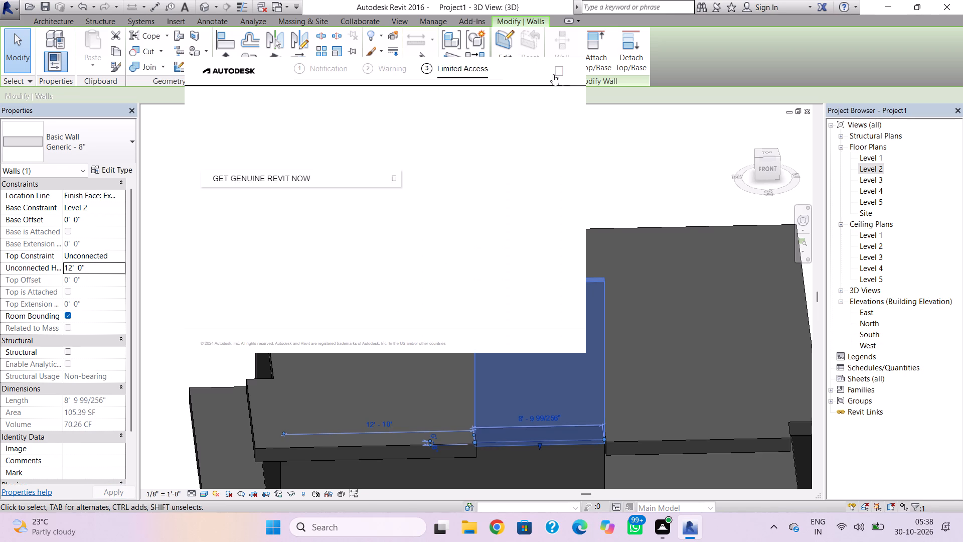
{"action": "left_click", "coordinate": [553, 74]}
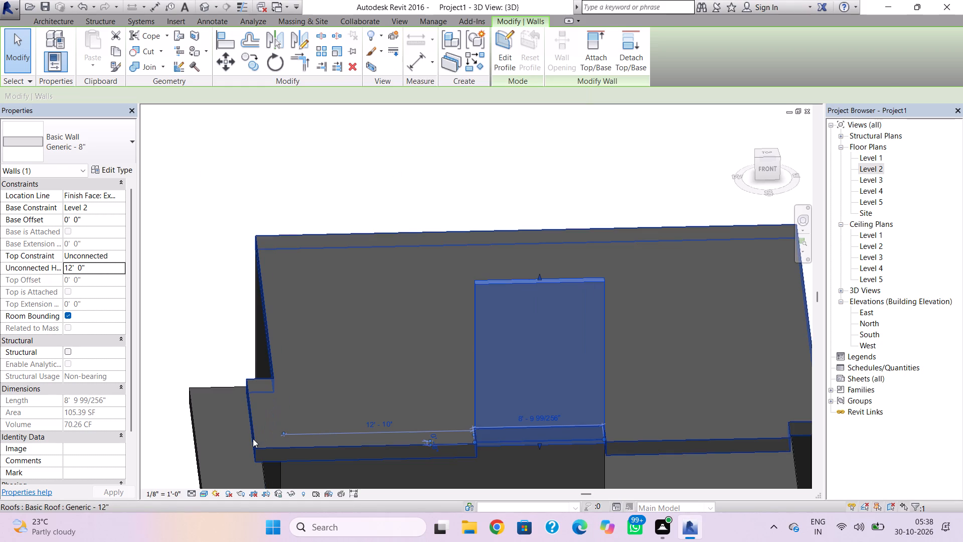
Copy the Generic - 12" roof and paste it aligned to Level 3.
{"action": "left_click", "coordinate": [253, 439]}
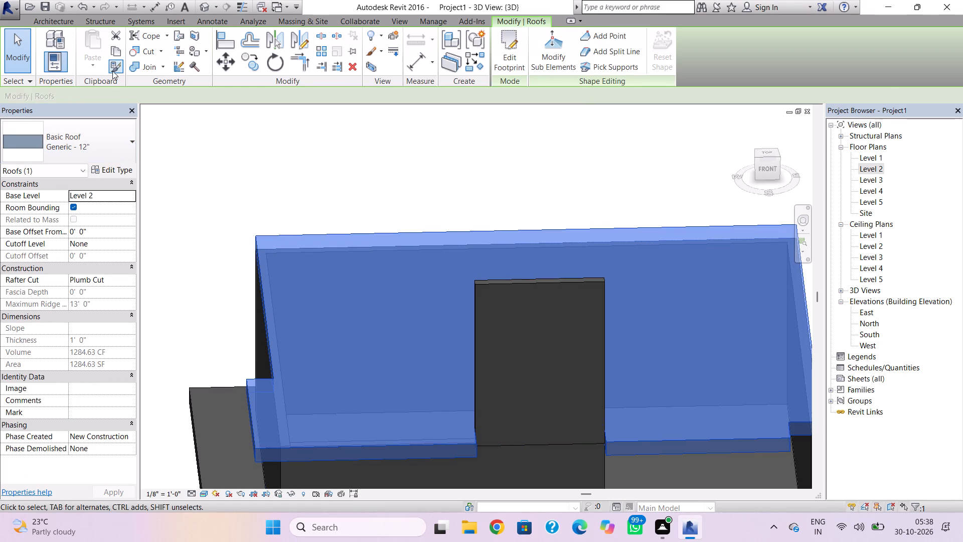
{"action": "left_click", "coordinate": [115, 53]}
{"action": "left_click", "coordinate": [108, 61]}
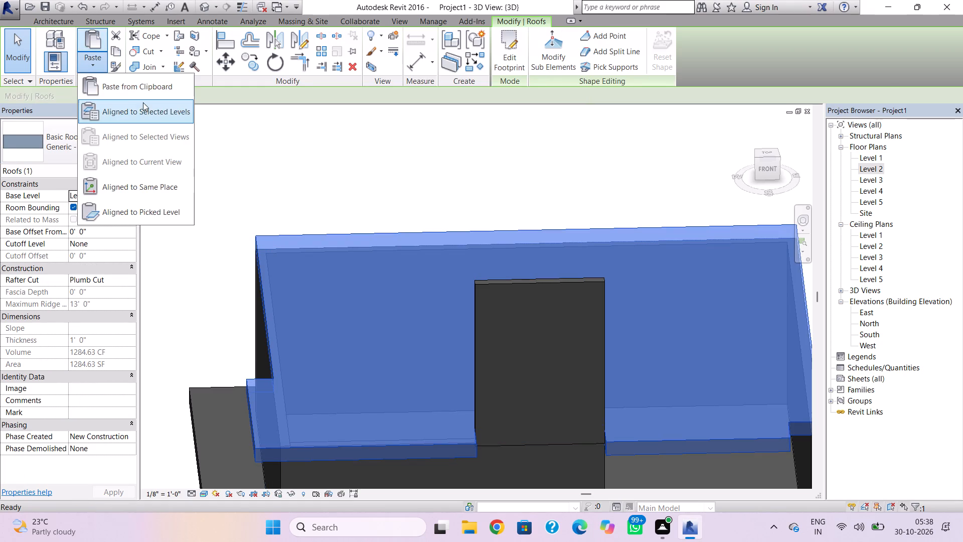
{"action": "left_click", "coordinate": [144, 103]}
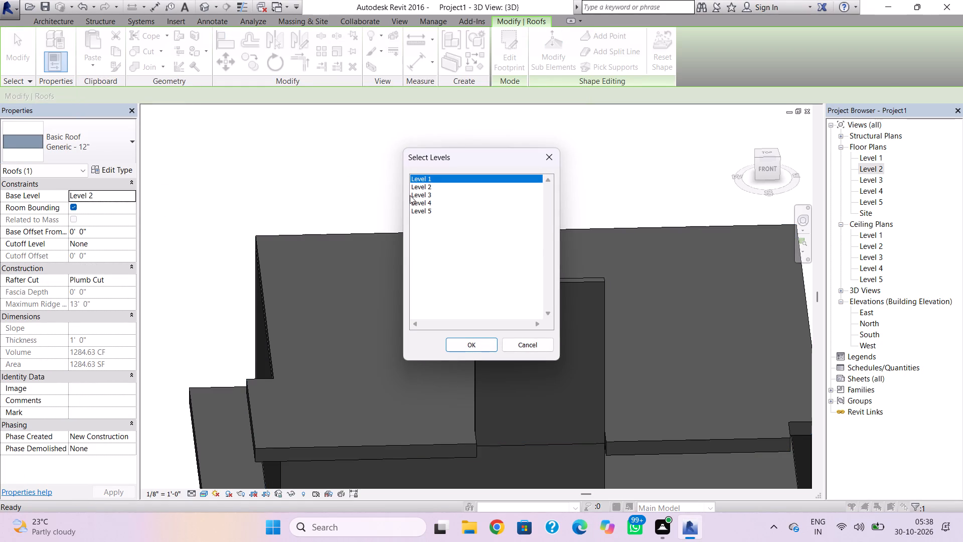
{"action": "left_click", "coordinate": [410, 196]}
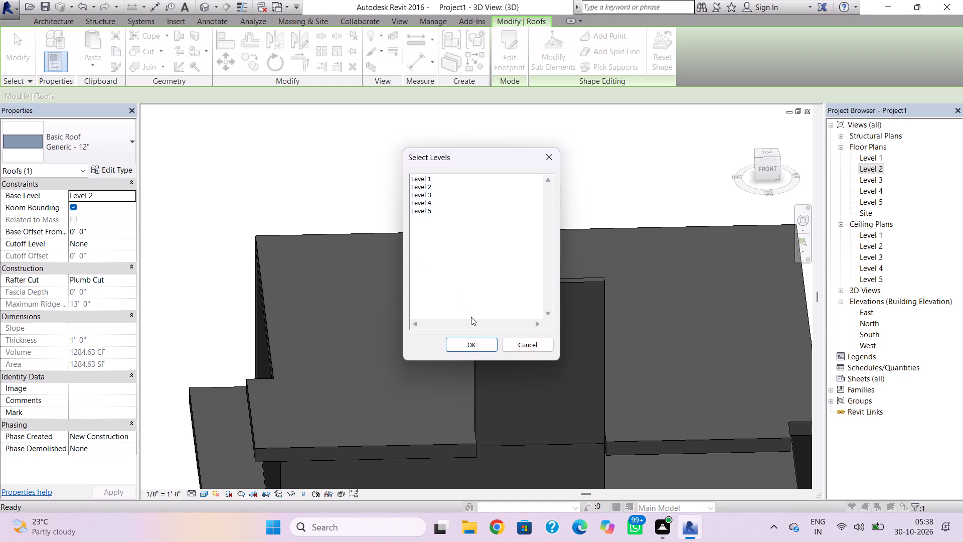
{"action": "left_click", "coordinate": [478, 338]}
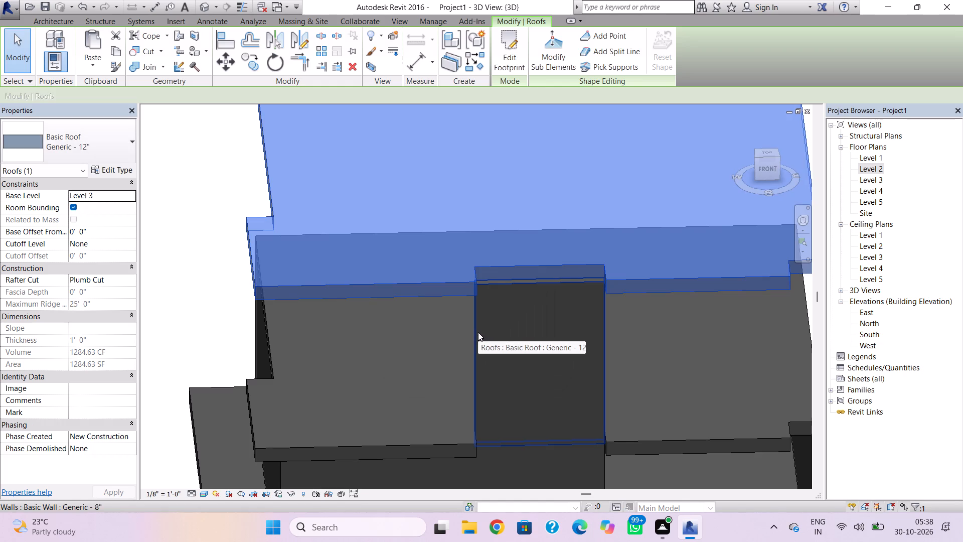
{"action": "key", "text": "Escape"}
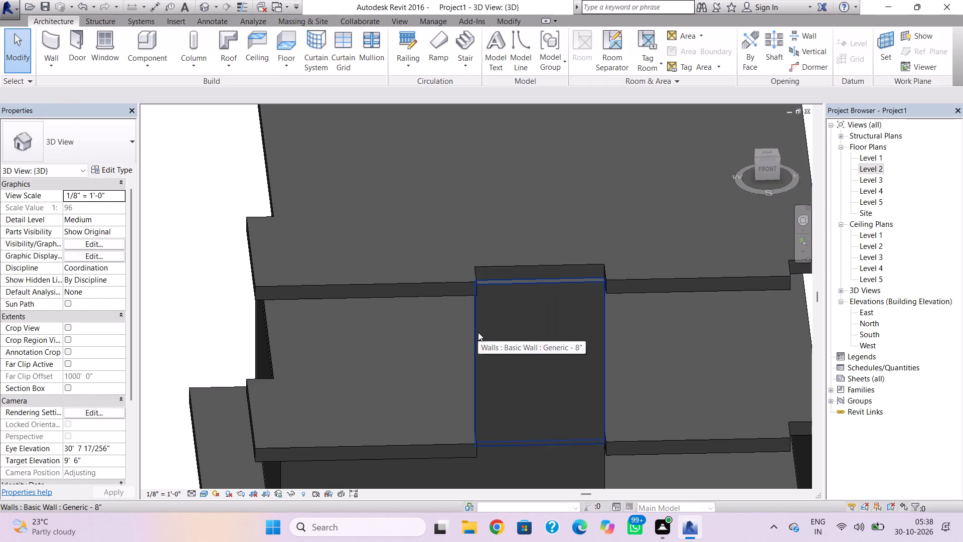
Raise the top of the Level 2 recess wall to the Level 3 roof's upper face, an unconnected height of 13'.
{"action": "left_click", "coordinate": [515, 280]}
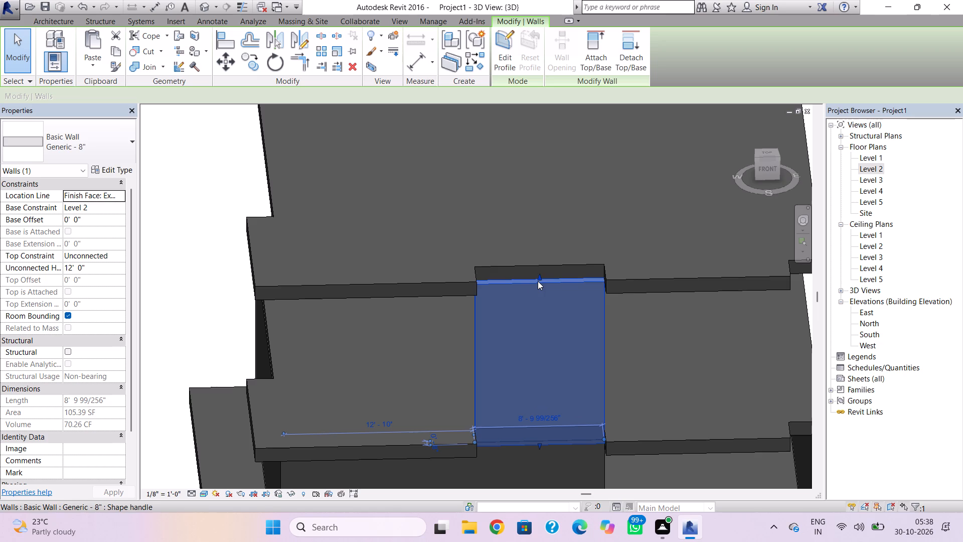
{"action": "left_click_drag", "start_coordinate": [538, 281], "coordinate": [538, 271]}
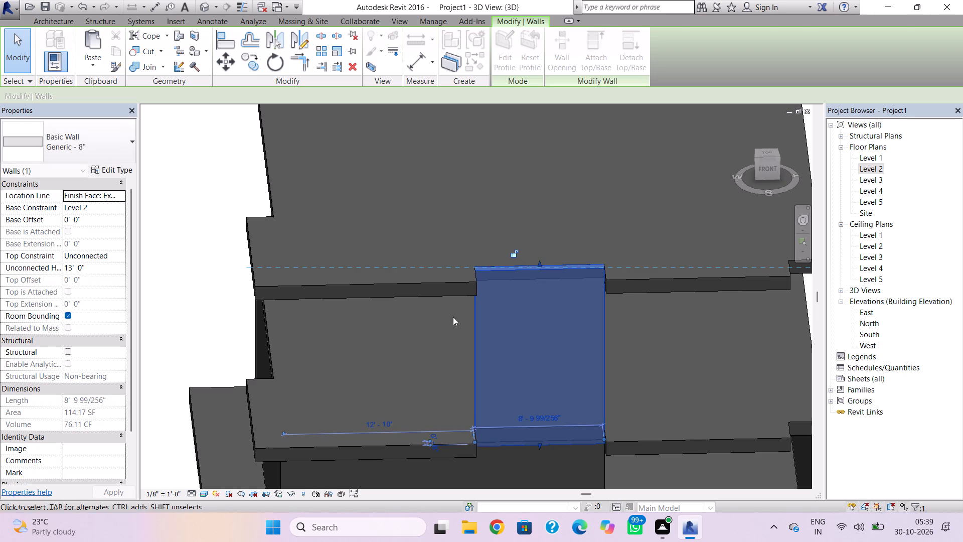
{"action": "left_click", "coordinate": [447, 320]}
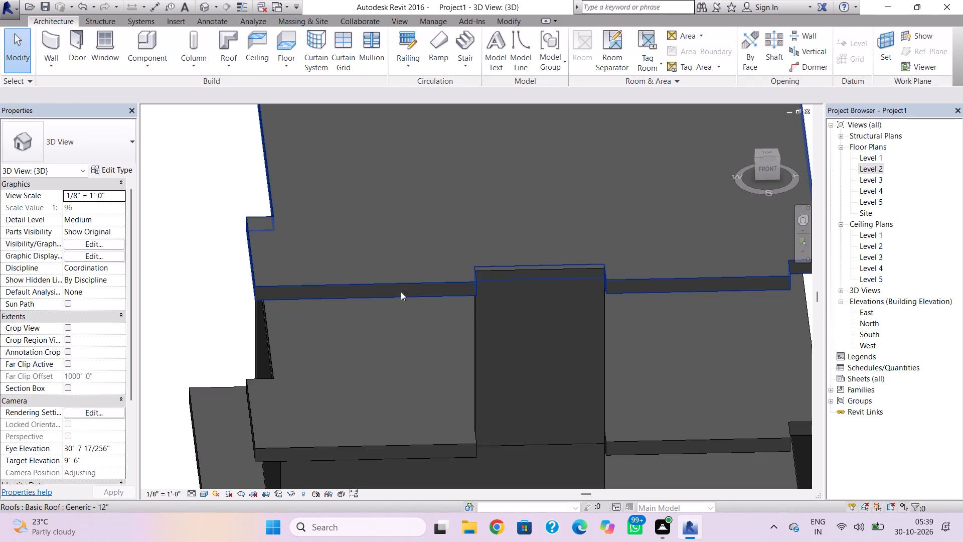
On Level 2, draw chained 20' high Generic - 8" walls from the west roof notch's inner corner, 3' 6" east and about 6' south.
{"action": "right_click_drag", "start_coordinate": [401, 292], "coordinate": [425, 273], "text": "shift"}
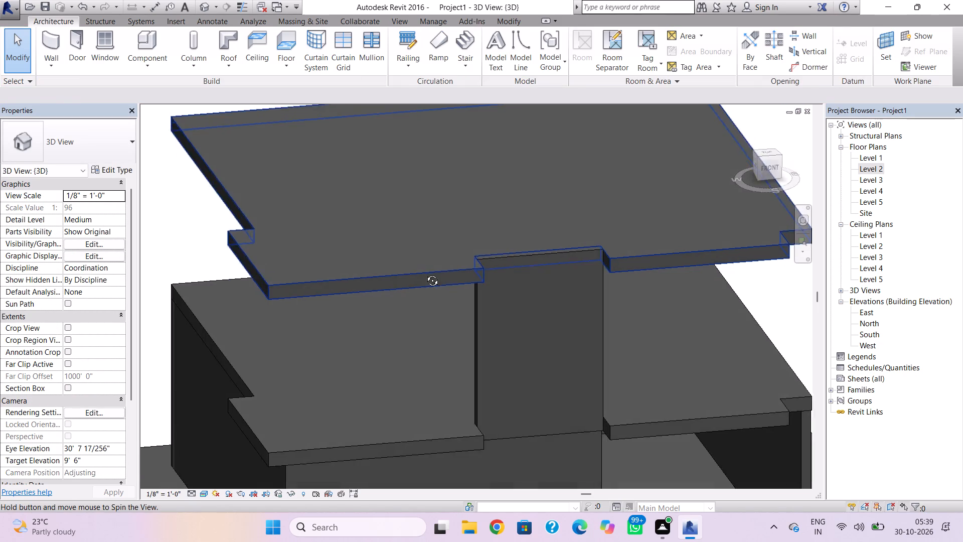
{"action": "right_click_drag", "start_coordinate": [425, 273], "coordinate": [445, 292], "text": "shift"}
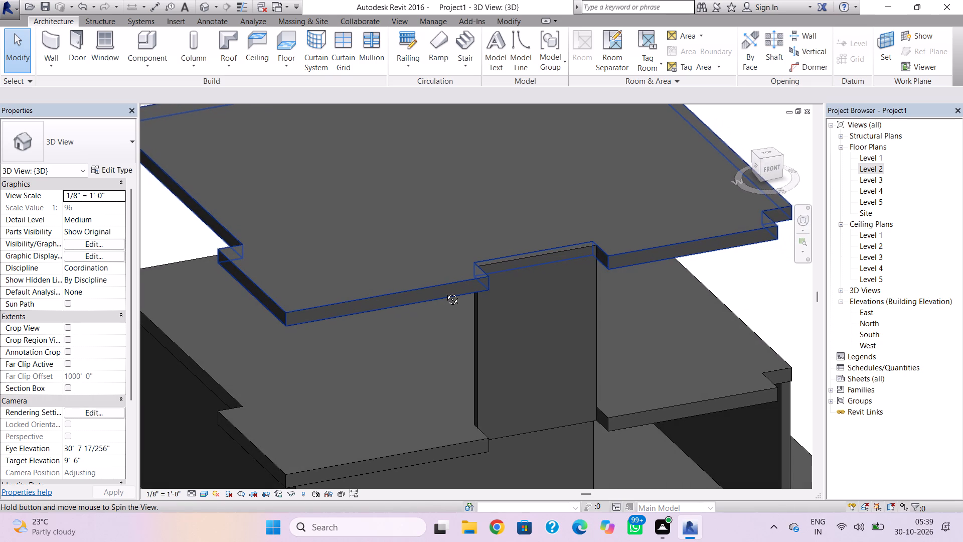
{"action": "right_click_drag", "start_coordinate": [445, 292], "coordinate": [453, 294], "text": "shift"}
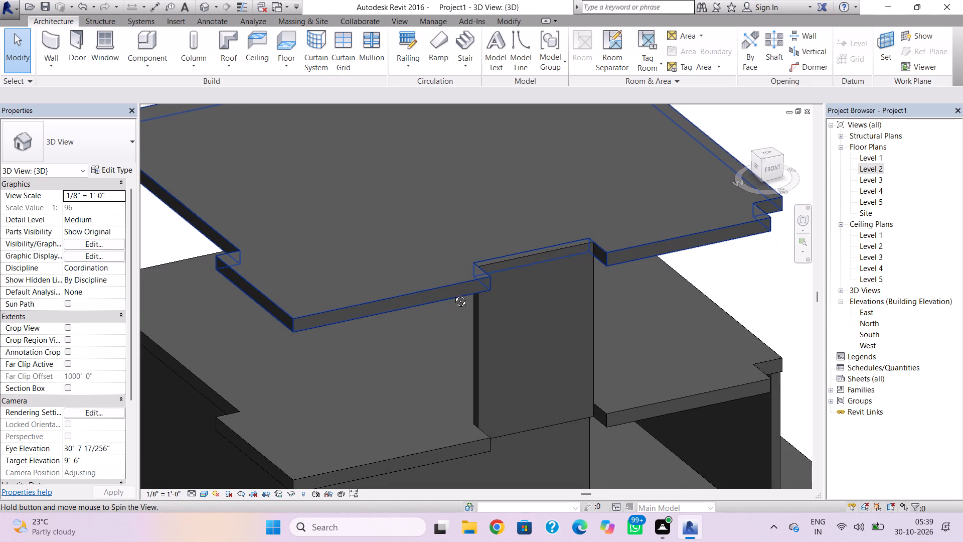
{"action": "right_click_drag", "start_coordinate": [453, 294], "coordinate": [455, 286], "text": "shift"}
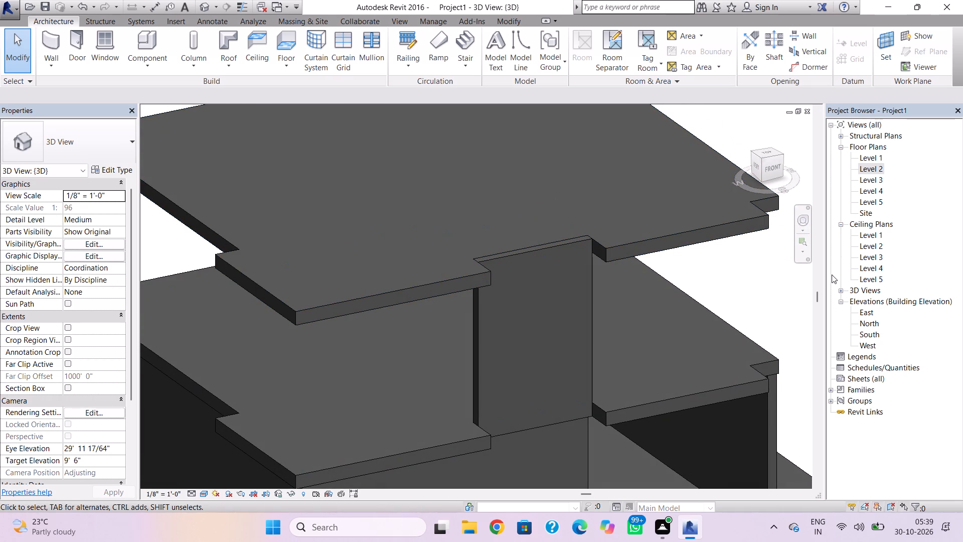
{"action": "double_click", "coordinate": [872, 167]}
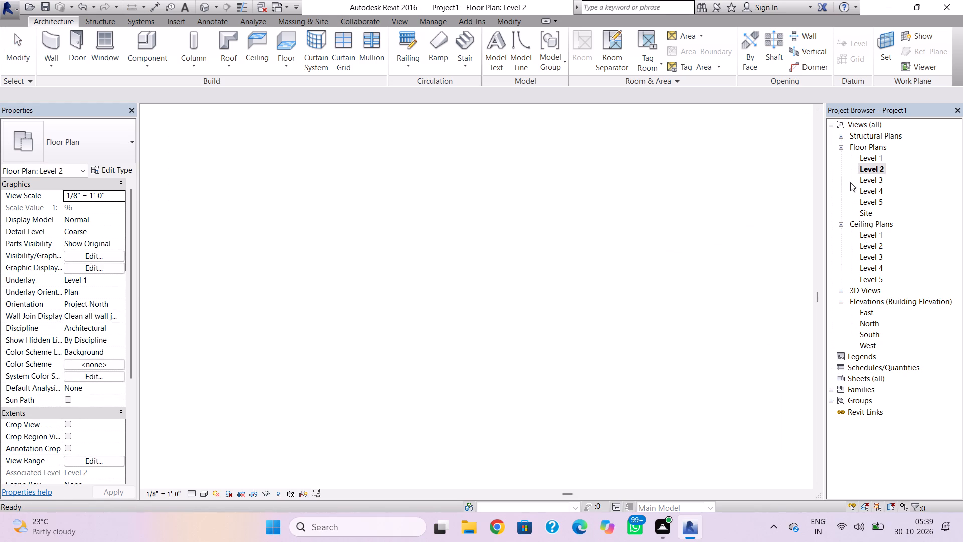
{"action": "scroll", "coordinate": [505, 286], "scroll_direction": "down", "scroll_amount": 5}
{"action": "middle_click_drag", "start_coordinate": [503, 298], "coordinate": [508, 323]}
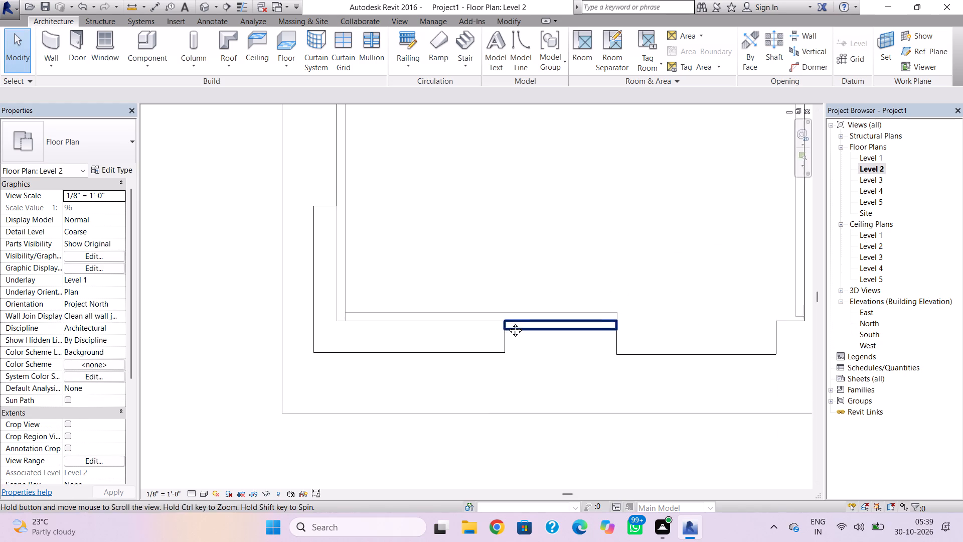
{"action": "middle_click_drag", "start_coordinate": [508, 323], "coordinate": [509, 326]}
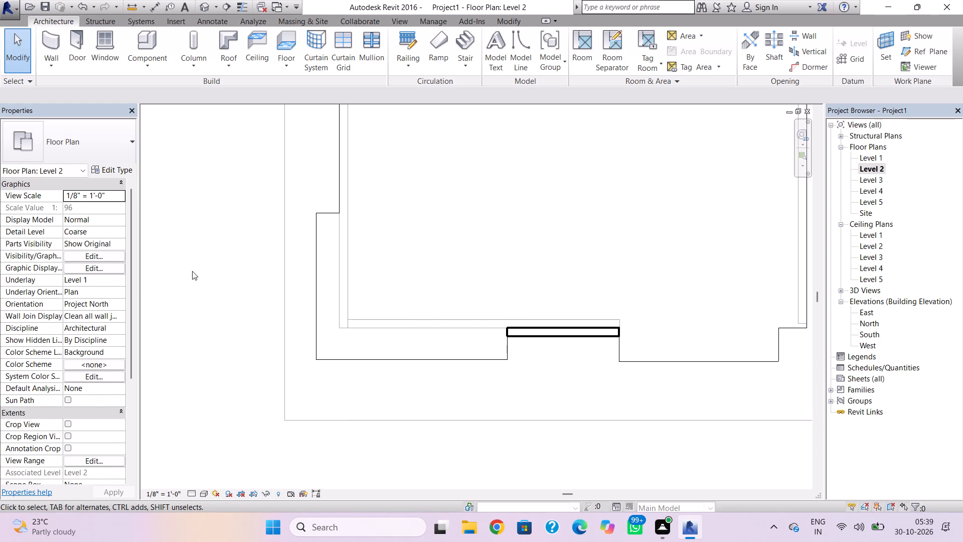
{"action": "left_click", "coordinate": [45, 42]}
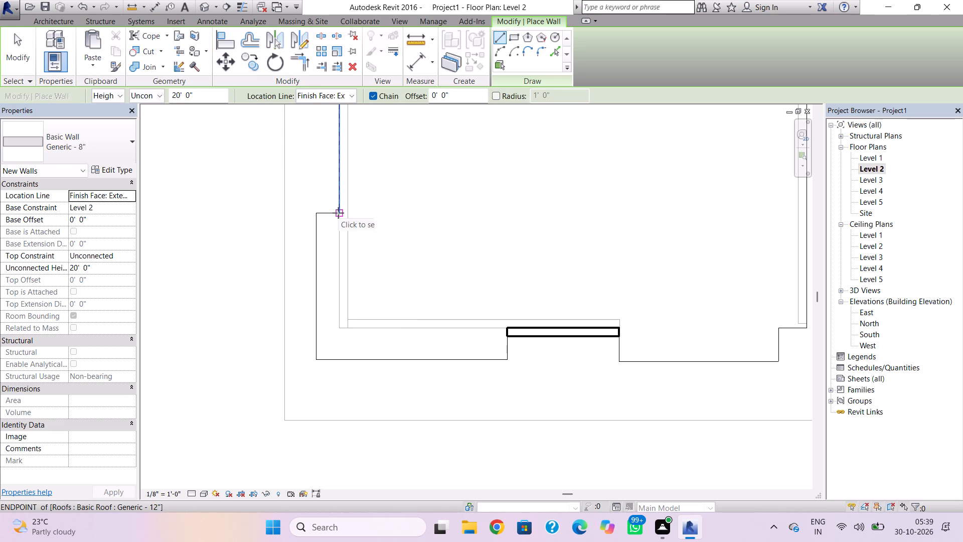
{"action": "left_click", "coordinate": [338, 213]}
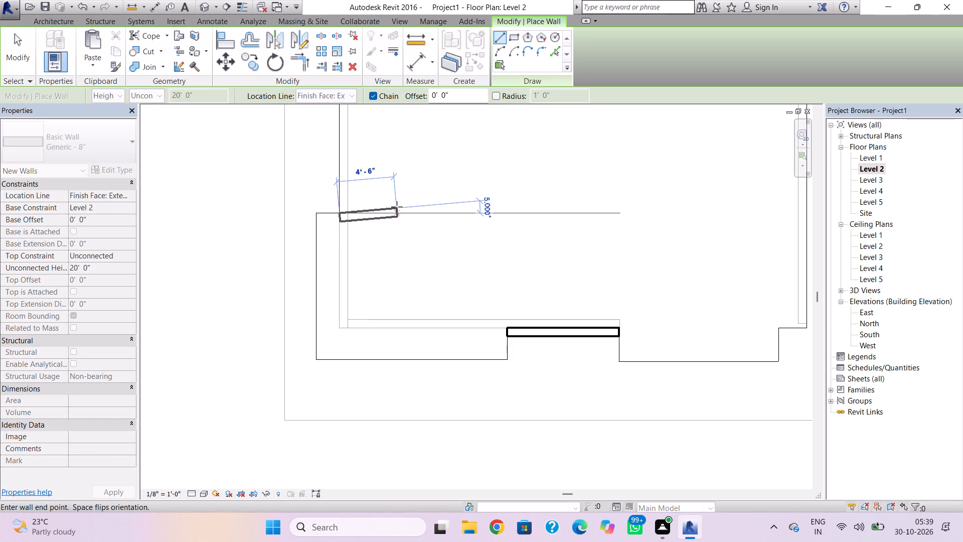
{"action": "key", "text": "space"}
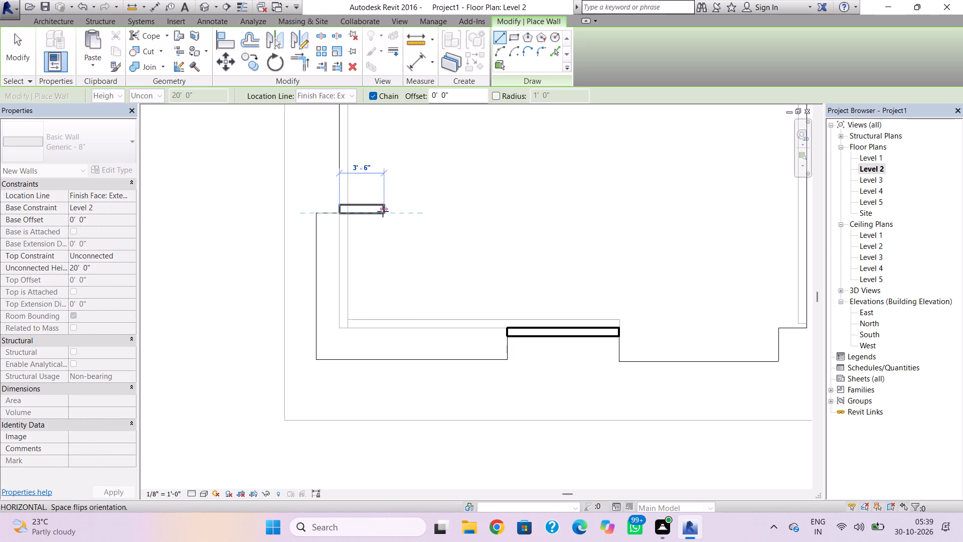
{"action": "left_click", "coordinate": [383, 212]}
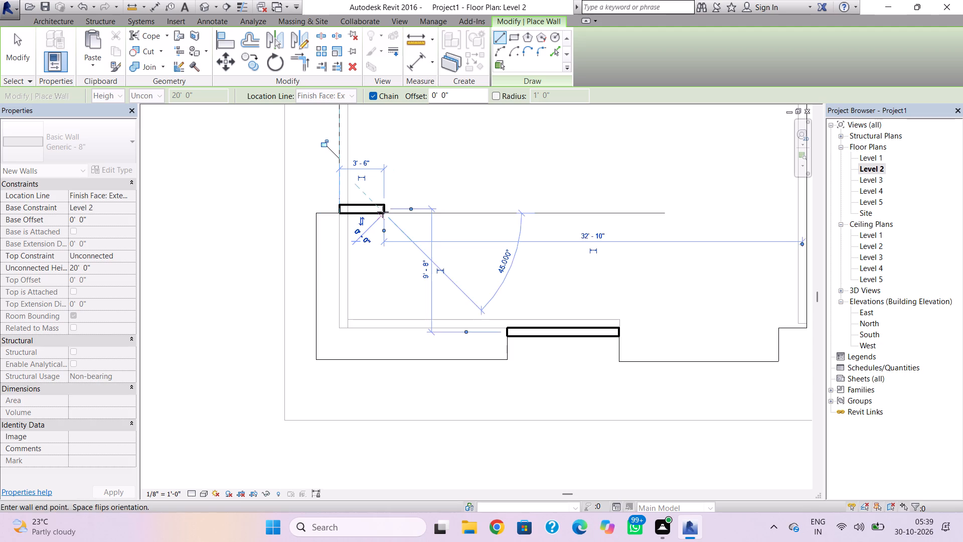
{"action": "left_click", "coordinate": [389, 288]}
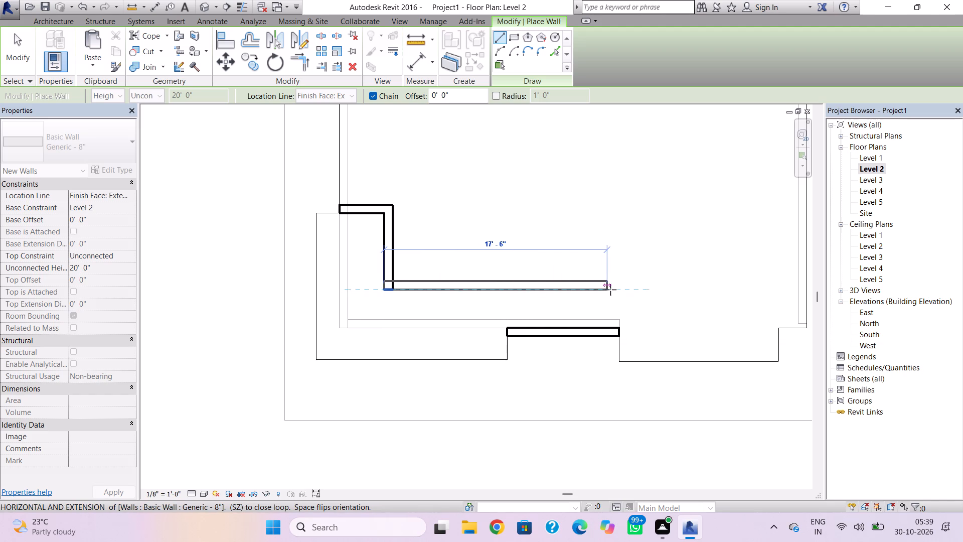
Continue the chained Generic - 8" walls about 18' east, about 15' north and about 18' back west to outline the Level 2 room.
{"action": "left_click", "coordinate": [615, 290]}
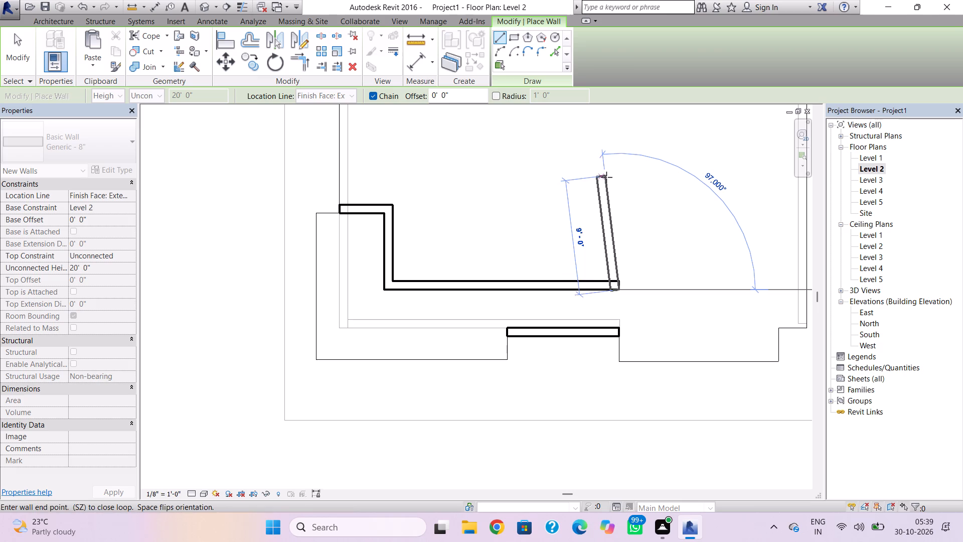
{"action": "middle_click_drag", "start_coordinate": [615, 193], "coordinate": [611, 303]}
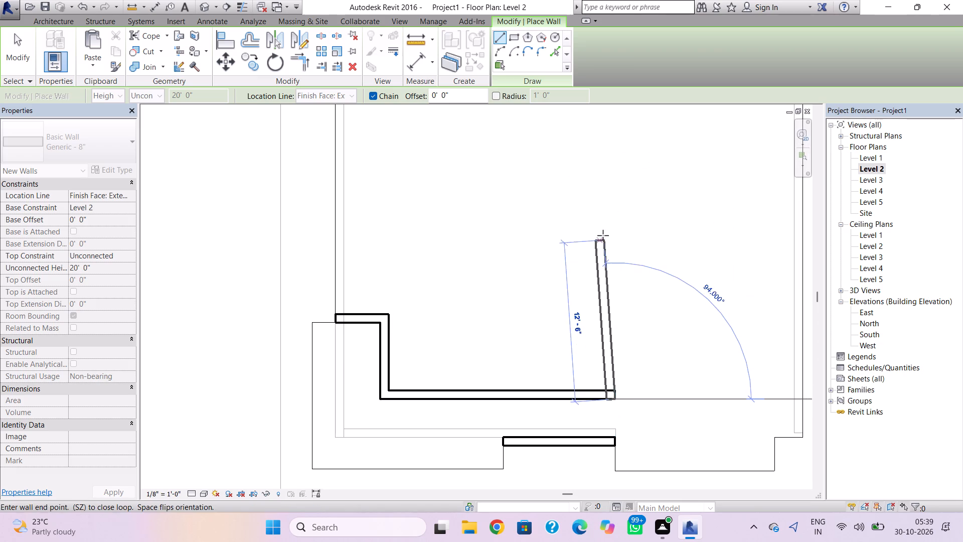
{"action": "left_click", "coordinate": [611, 204]}
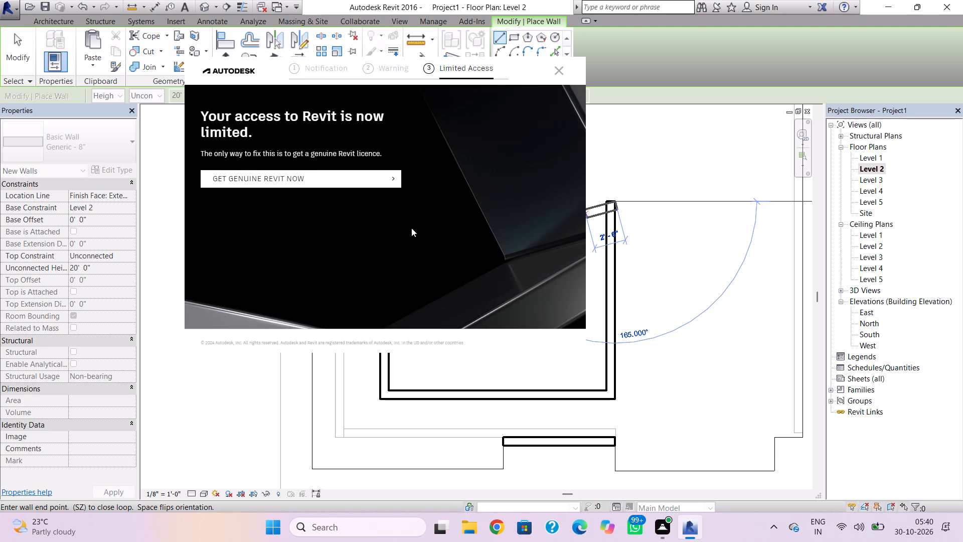
{"action": "left_click", "coordinate": [557, 75]}
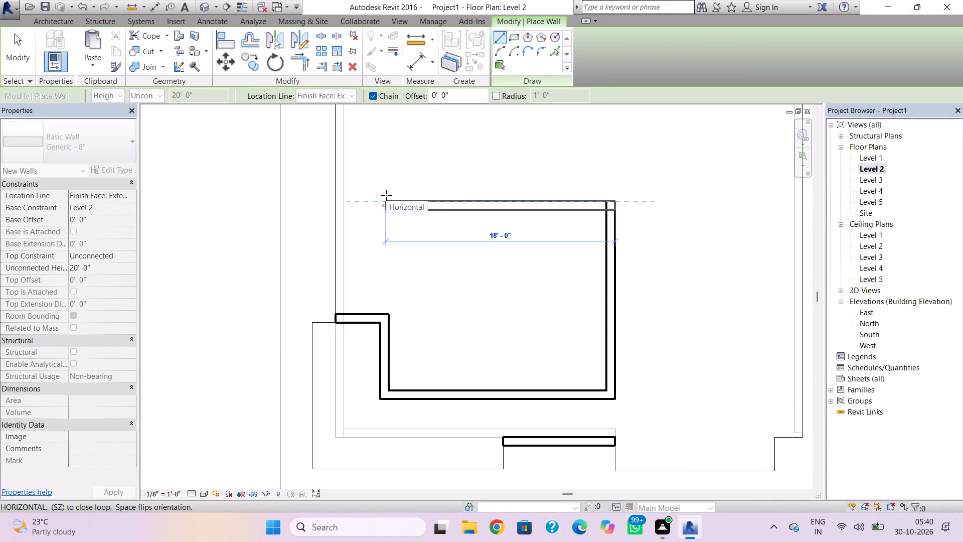
{"action": "left_click", "coordinate": [386, 195]}
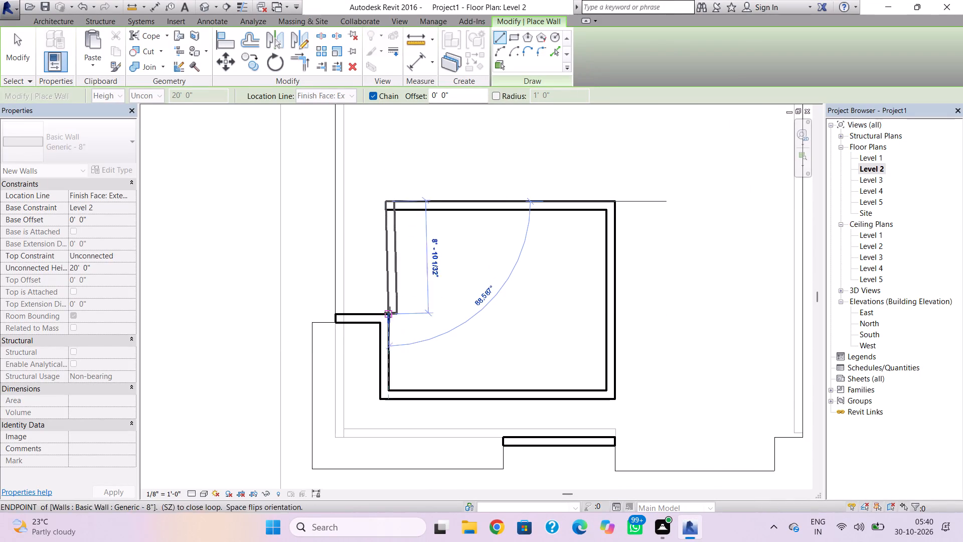
{"action": "key", "text": "space"}
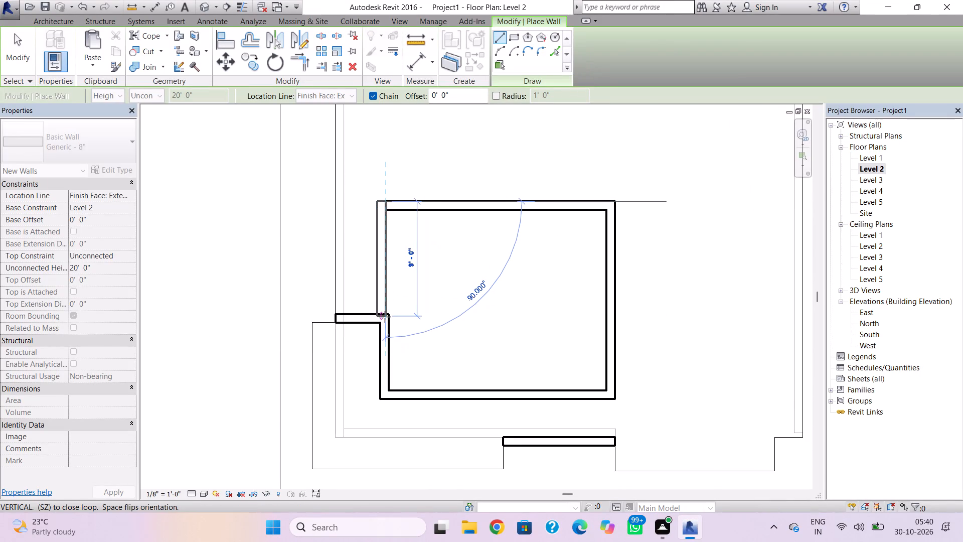
{"action": "key", "text": "Escape"}
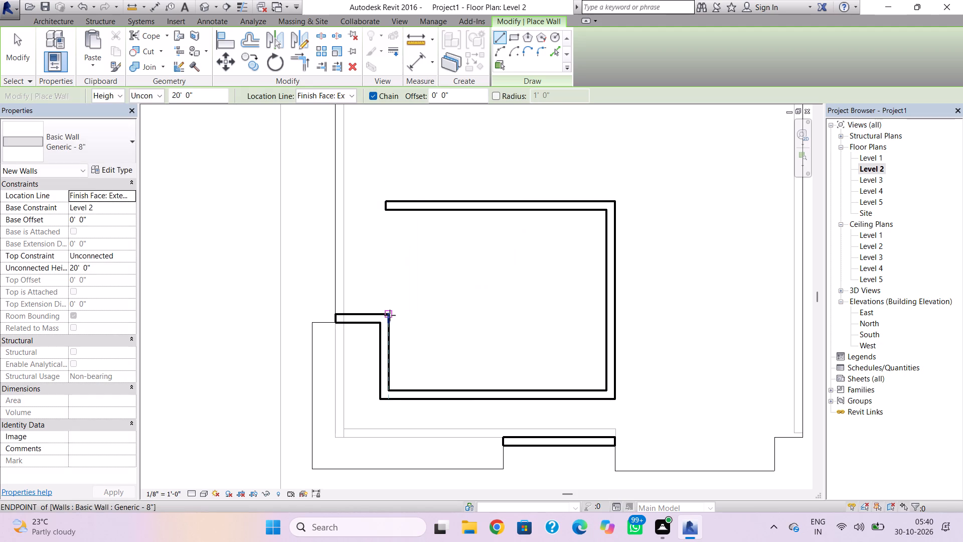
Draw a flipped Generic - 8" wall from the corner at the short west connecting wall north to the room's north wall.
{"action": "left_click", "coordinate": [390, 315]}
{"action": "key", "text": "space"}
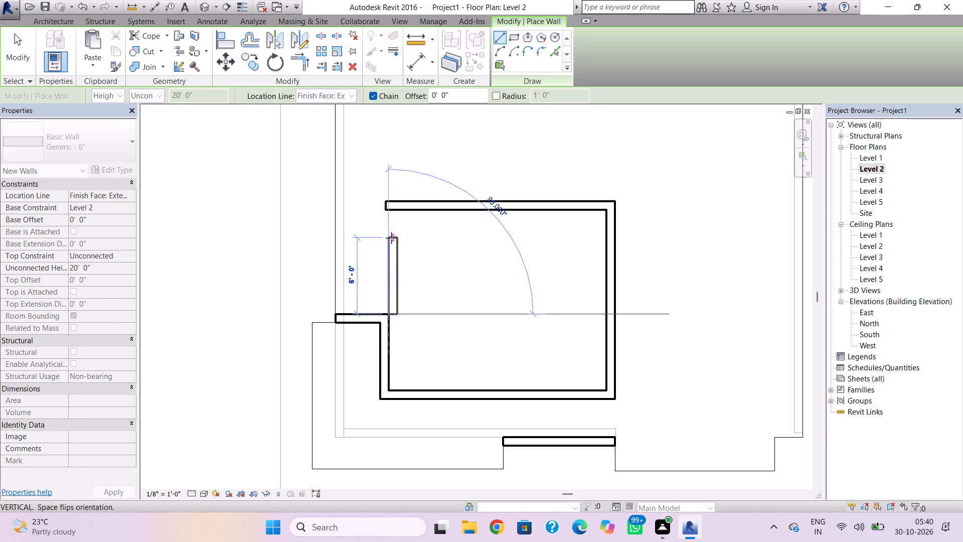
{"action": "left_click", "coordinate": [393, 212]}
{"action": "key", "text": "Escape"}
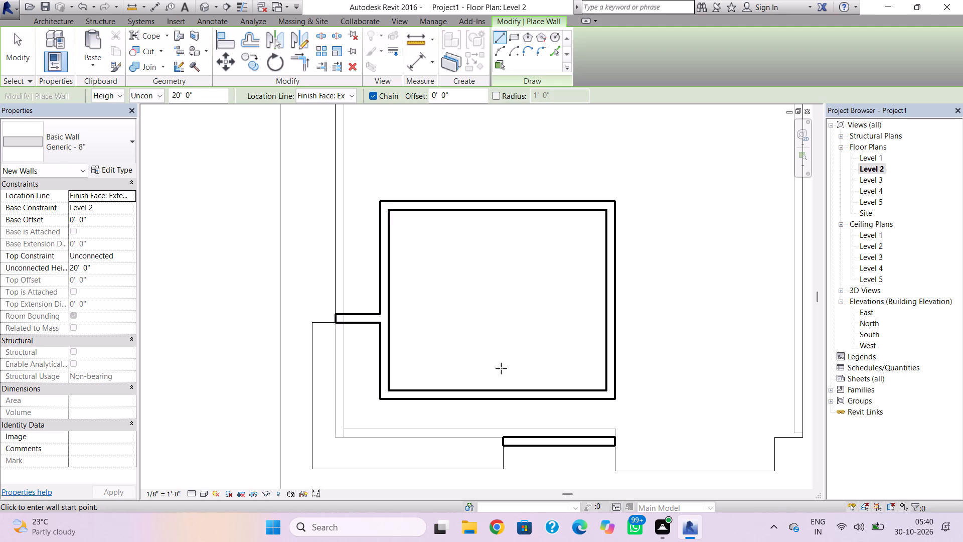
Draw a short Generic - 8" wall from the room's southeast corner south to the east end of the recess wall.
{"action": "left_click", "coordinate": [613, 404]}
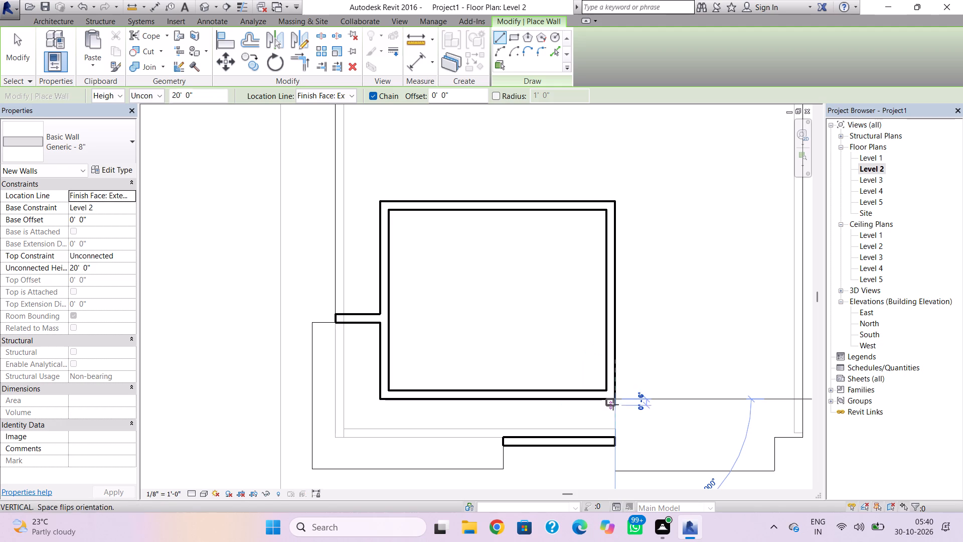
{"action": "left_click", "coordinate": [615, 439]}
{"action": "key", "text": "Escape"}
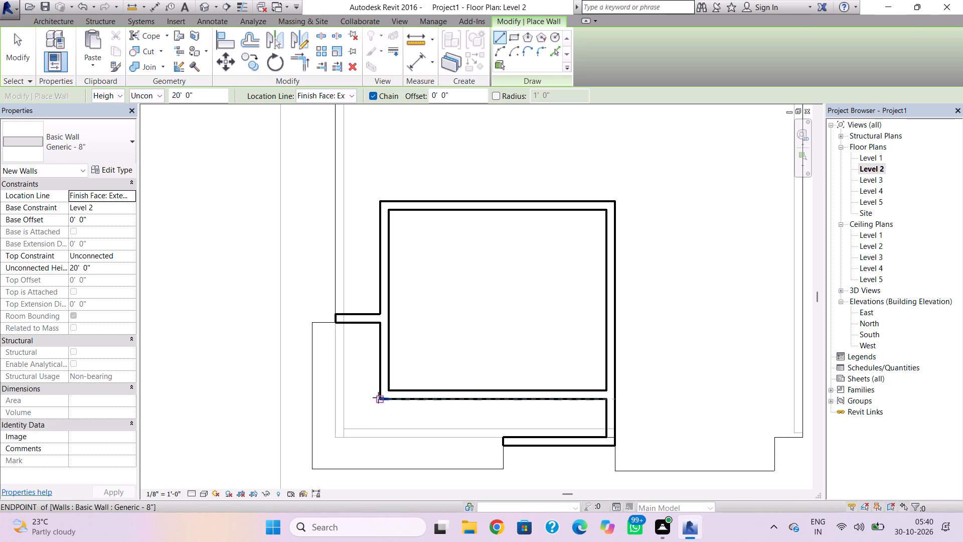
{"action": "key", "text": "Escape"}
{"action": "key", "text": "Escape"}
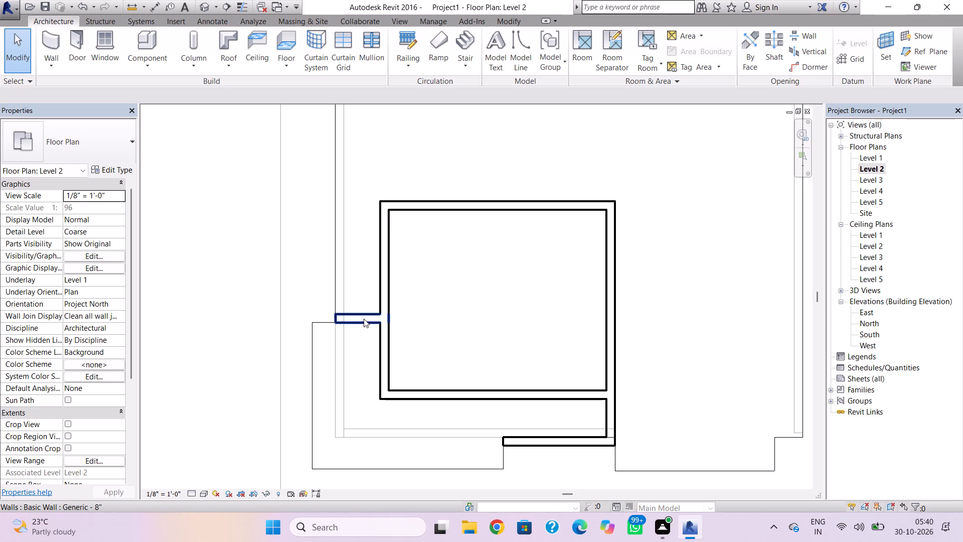
Shift the short connecting wall west of the room north to 9' 6" from the south wall, and delete it.
{"action": "left_click", "coordinate": [364, 319]}
{"action": "key", "text": "Up"}
{"action": "key", "text": "Up"}
{"action": "key", "text": "Up"}
{"action": "key", "text": "Up"}
{"action": "key", "text": "Up"}
{"action": "key", "text": "Up"}
{"action": "key", "text": "Up"}
{"action": "key", "text": "Up"}
{"action": "key", "text": "Up"}
{"action": "key", "text": "Up"}
{"action": "key", "text": "Up"}
{"action": "key", "text": "Up"}
{"action": "key", "text": "Up"}
{"action": "key", "text": "Up"}
{"action": "key", "text": "Up"}
{"action": "key", "text": "Up"}
{"action": "key", "text": "Up"}
{"action": "key", "text": "Up"}
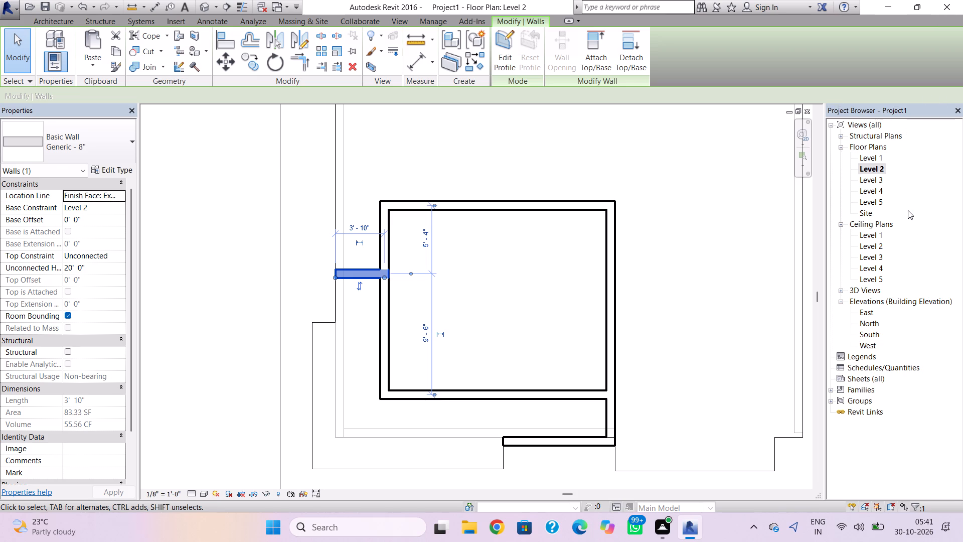
{"action": "key", "text": "Delete"}
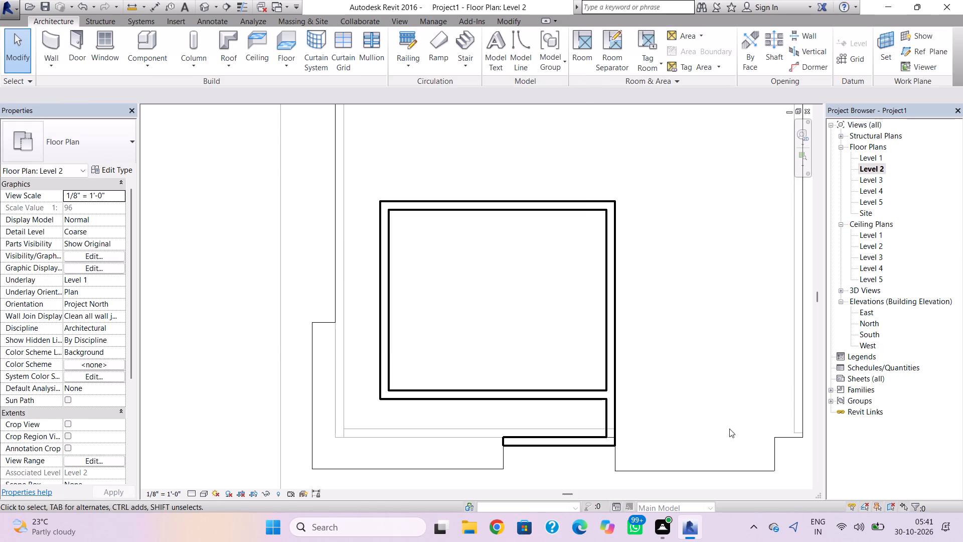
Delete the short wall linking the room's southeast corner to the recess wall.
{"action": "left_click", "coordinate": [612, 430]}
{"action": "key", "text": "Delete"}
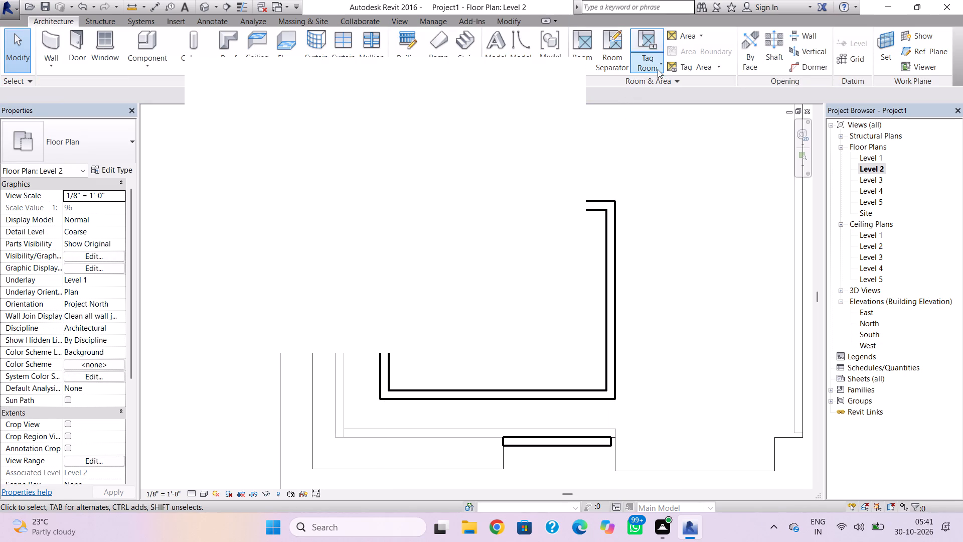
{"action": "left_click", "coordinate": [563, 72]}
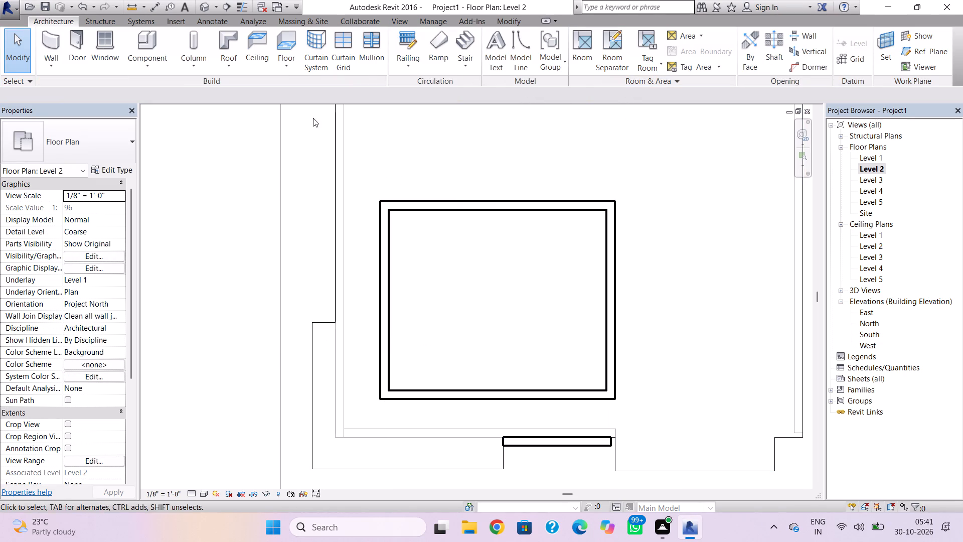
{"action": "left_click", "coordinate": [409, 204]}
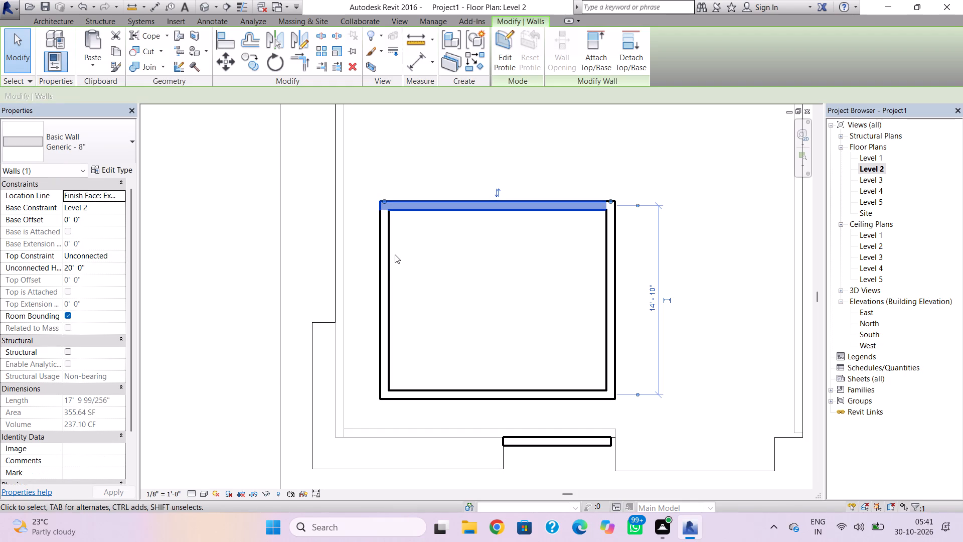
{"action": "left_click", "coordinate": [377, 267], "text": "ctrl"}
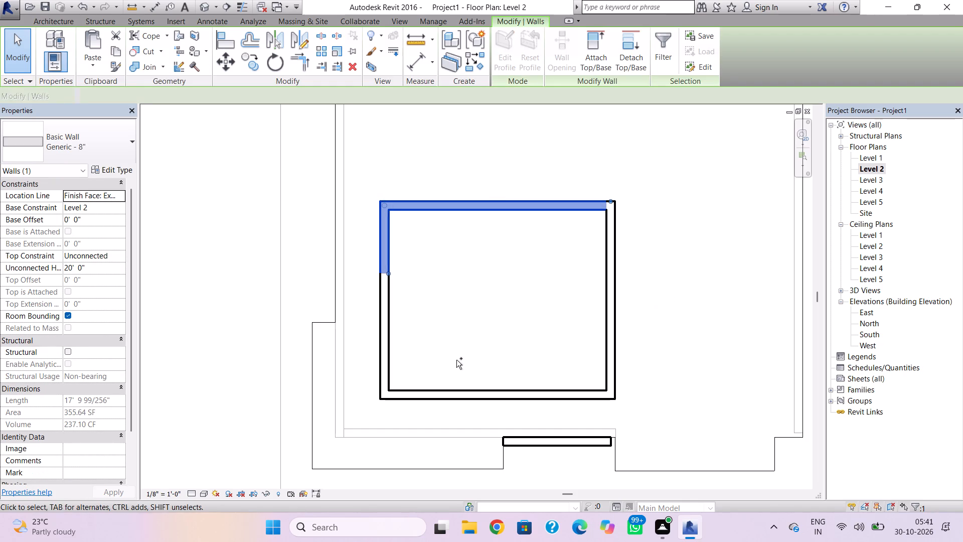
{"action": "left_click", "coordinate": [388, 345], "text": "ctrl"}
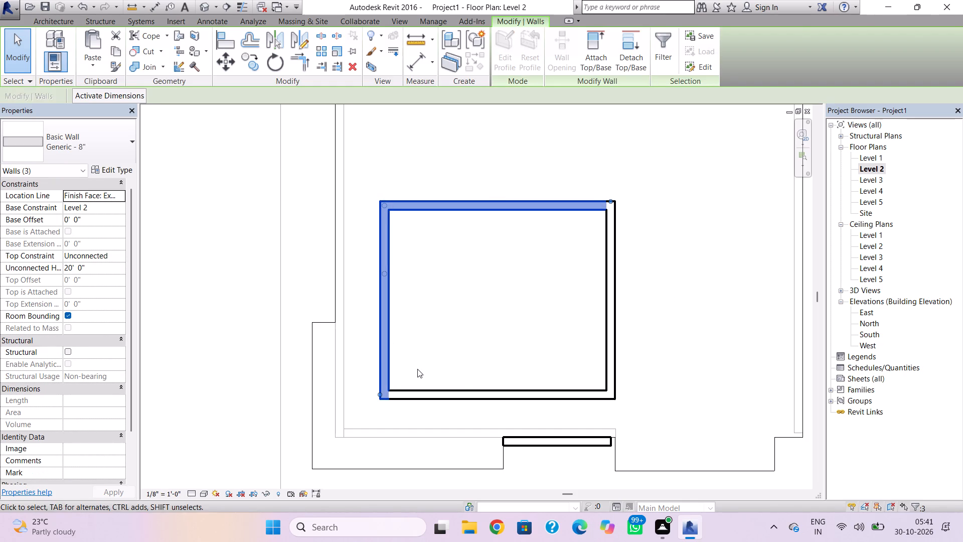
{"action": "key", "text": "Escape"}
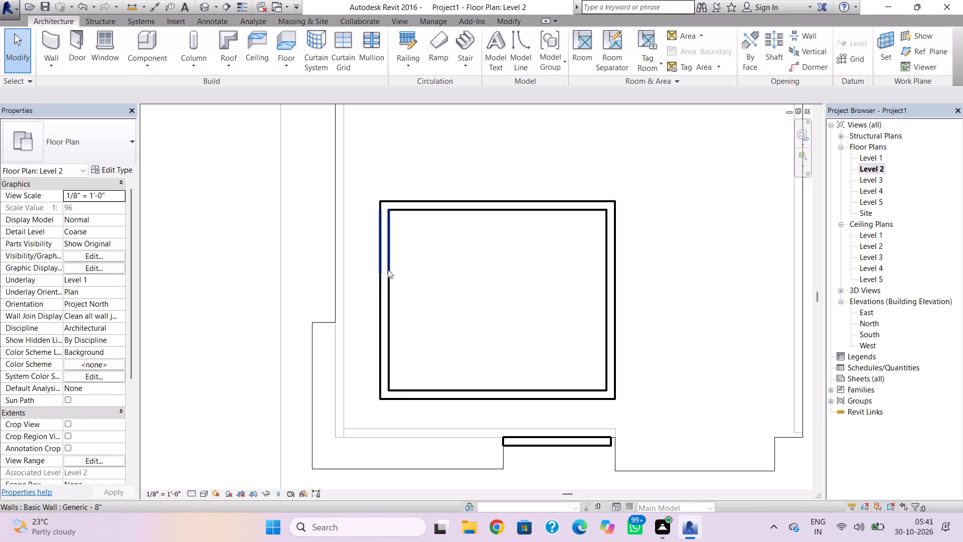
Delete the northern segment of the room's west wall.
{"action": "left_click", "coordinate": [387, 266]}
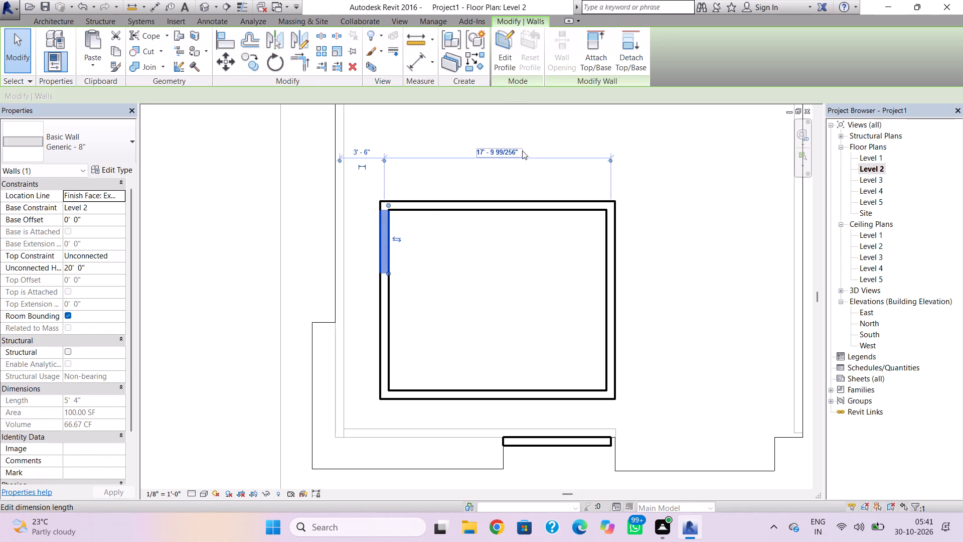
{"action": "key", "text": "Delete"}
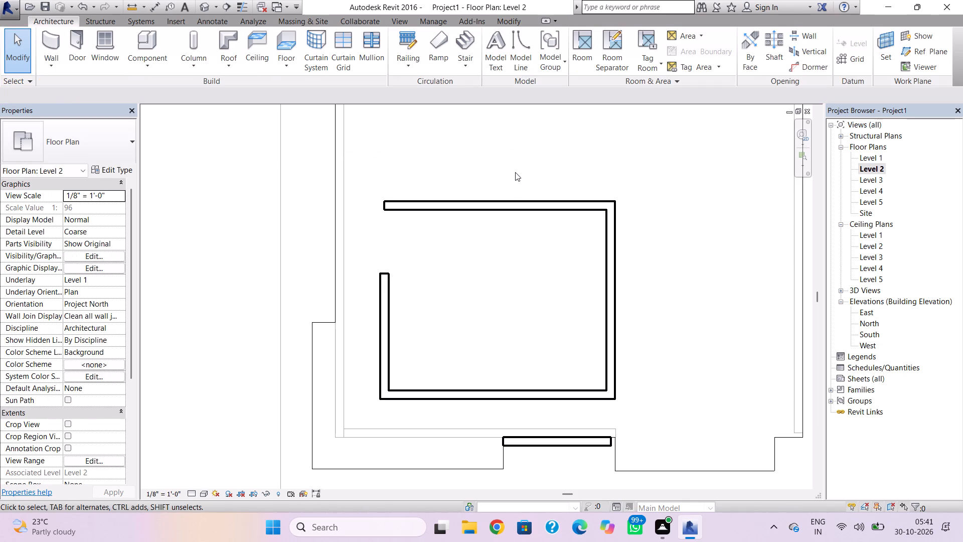
Extend the remaining west wall north to meet the north wall at the corner, for a length of 14' 10".
{"action": "left_click", "coordinate": [391, 277]}
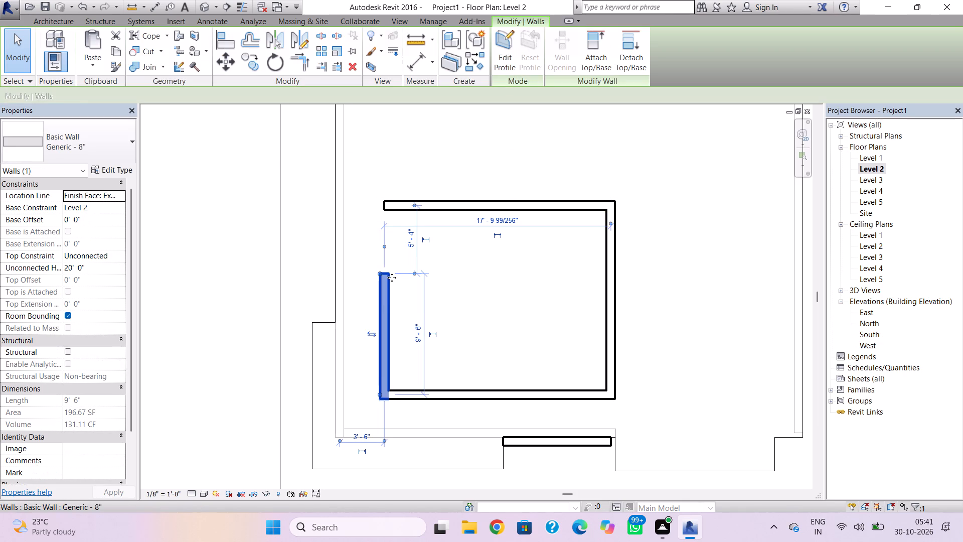
{"action": "scroll", "coordinate": [386, 274], "scroll_direction": "up", "scroll_amount": 3}
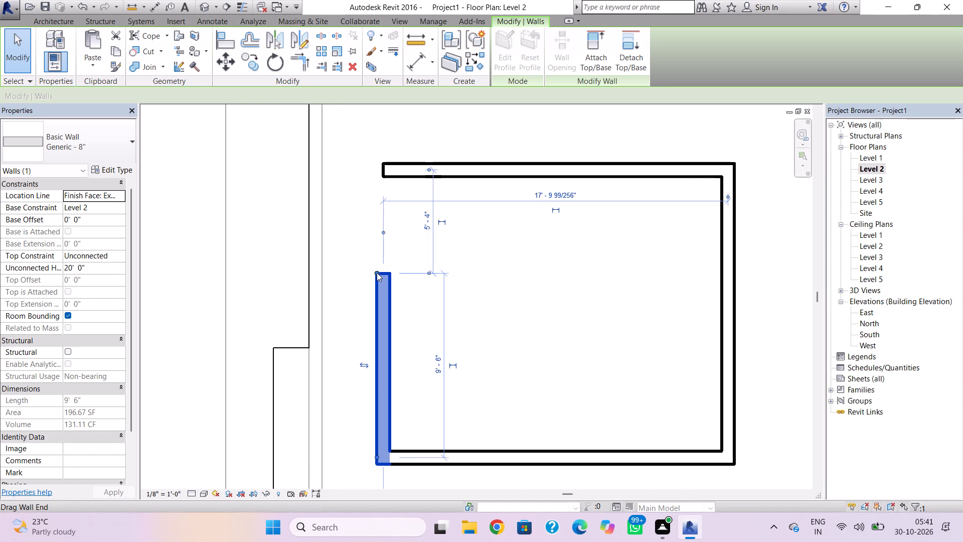
{"action": "left_click_drag", "start_coordinate": [377, 273], "coordinate": [380, 184]}
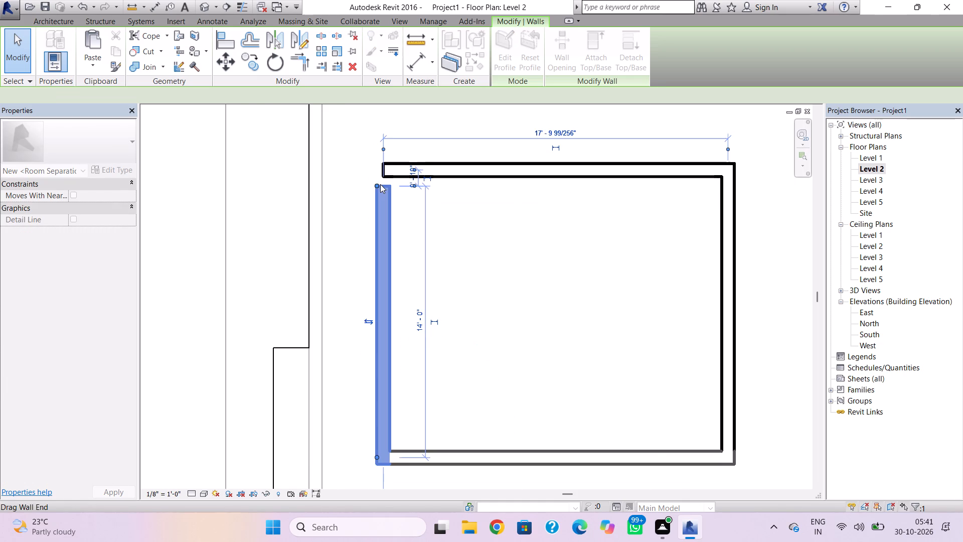
{"action": "scroll", "coordinate": [380, 195], "scroll_direction": "up", "scroll_amount": 2}
{"action": "middle_click", "coordinate": [382, 244]}
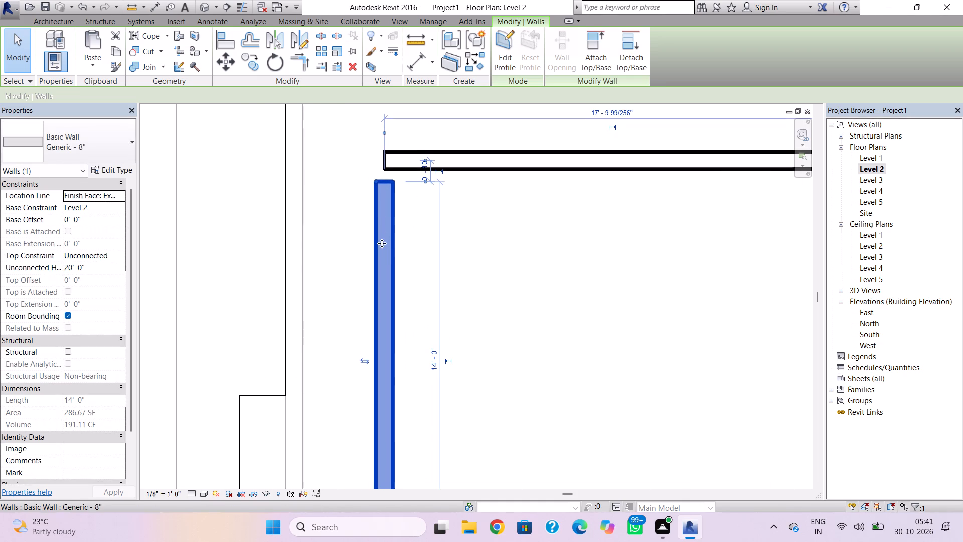
{"action": "left_click_drag", "start_coordinate": [373, 180], "coordinate": [370, 170]}
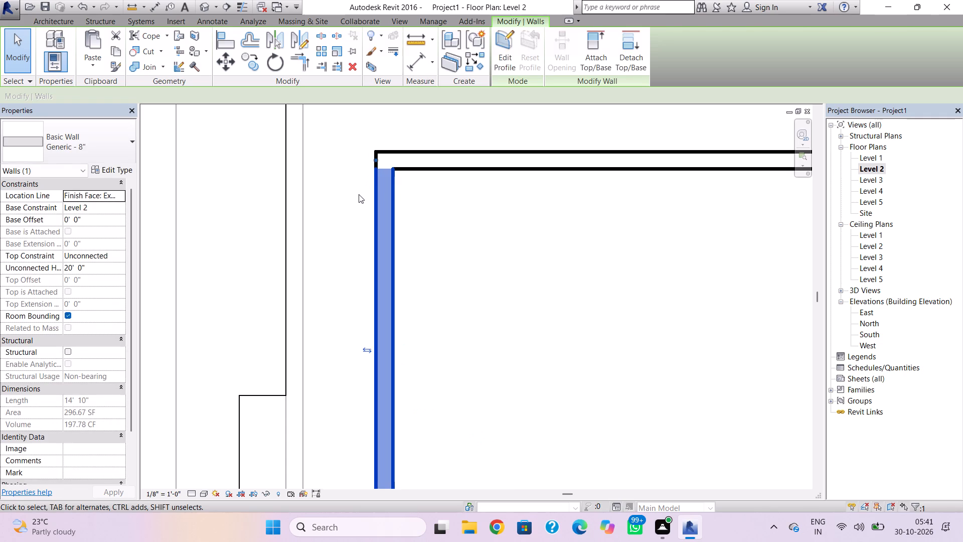
{"action": "left_click", "coordinate": [359, 194]}
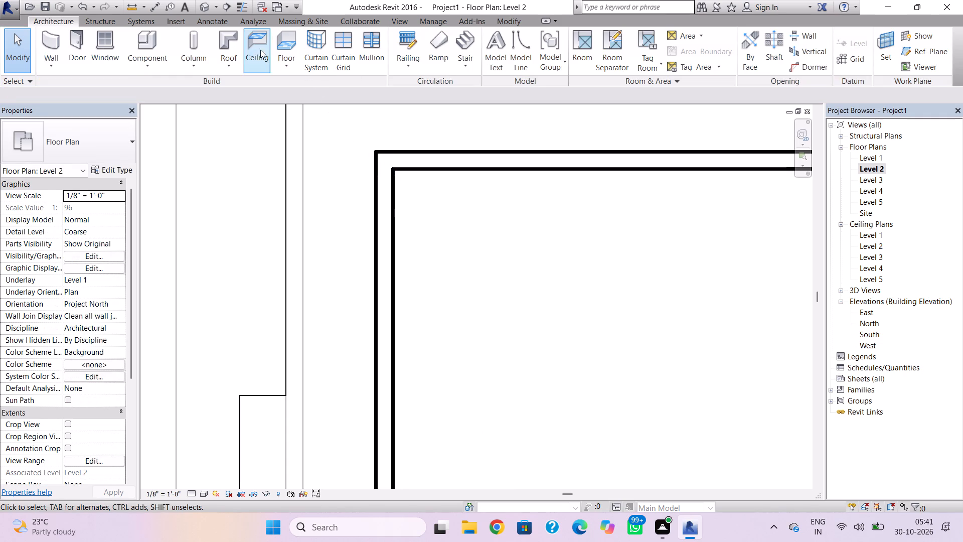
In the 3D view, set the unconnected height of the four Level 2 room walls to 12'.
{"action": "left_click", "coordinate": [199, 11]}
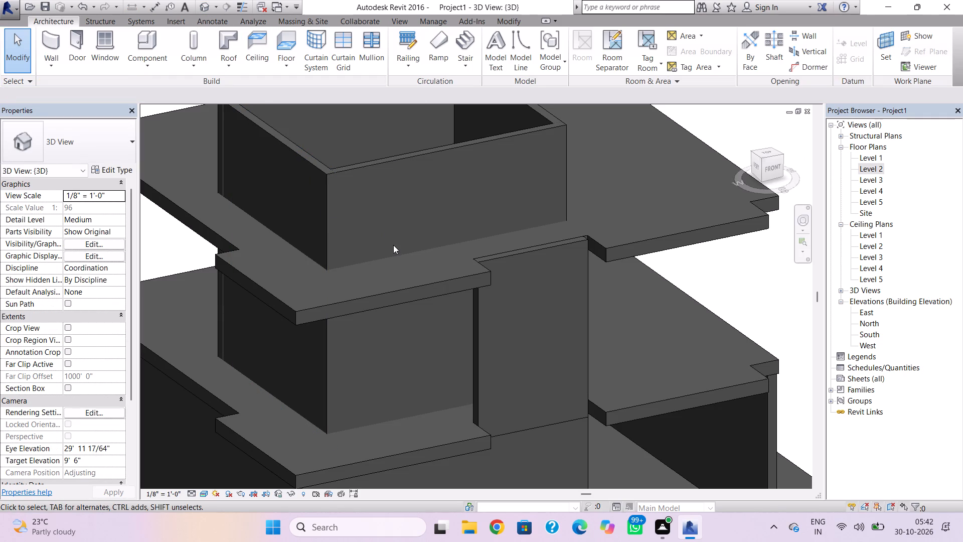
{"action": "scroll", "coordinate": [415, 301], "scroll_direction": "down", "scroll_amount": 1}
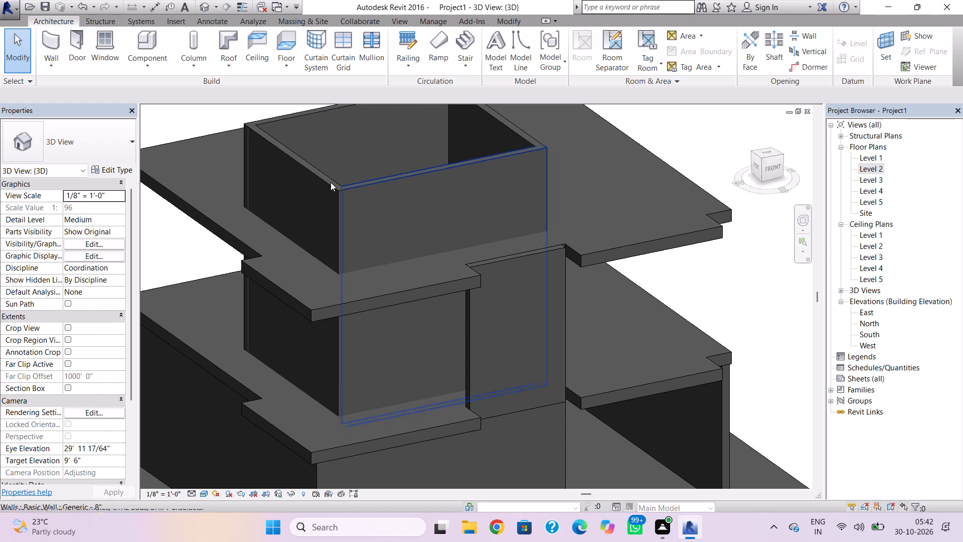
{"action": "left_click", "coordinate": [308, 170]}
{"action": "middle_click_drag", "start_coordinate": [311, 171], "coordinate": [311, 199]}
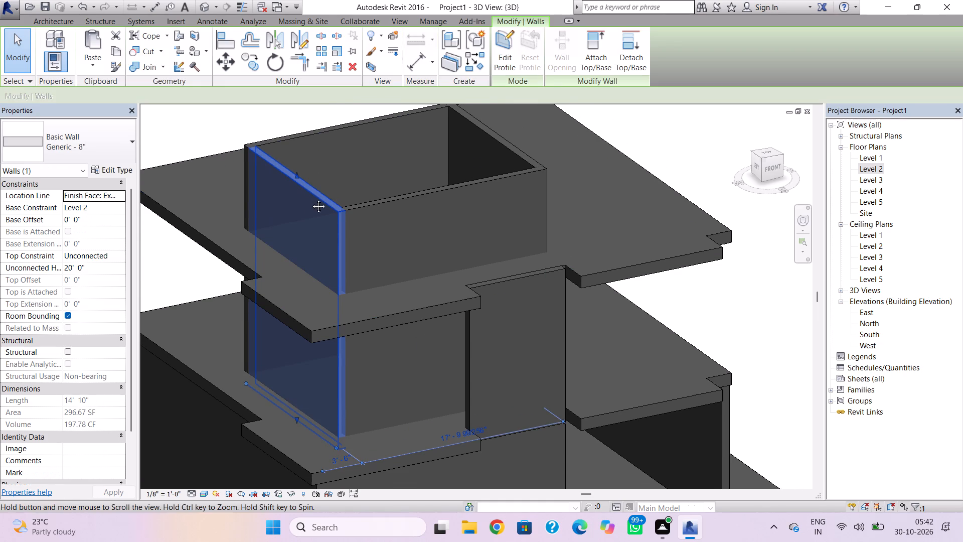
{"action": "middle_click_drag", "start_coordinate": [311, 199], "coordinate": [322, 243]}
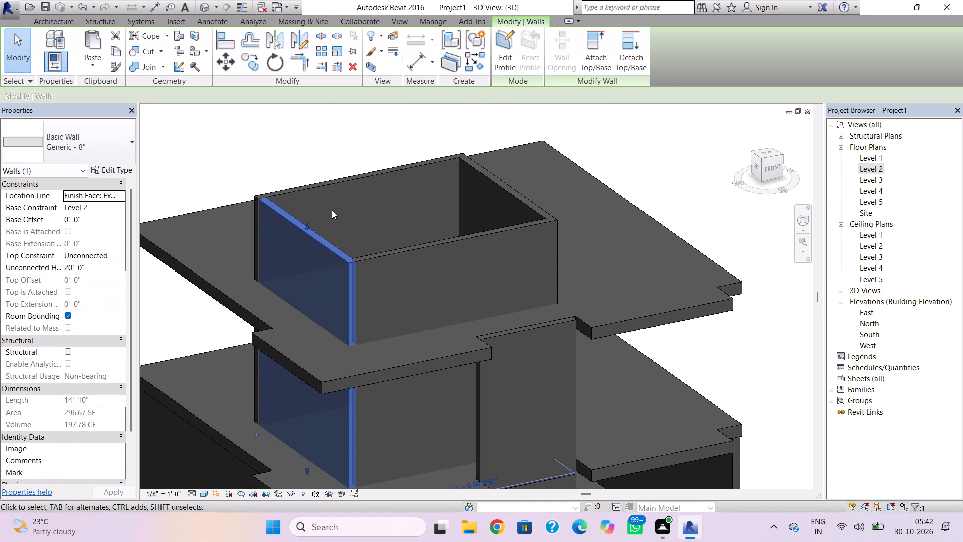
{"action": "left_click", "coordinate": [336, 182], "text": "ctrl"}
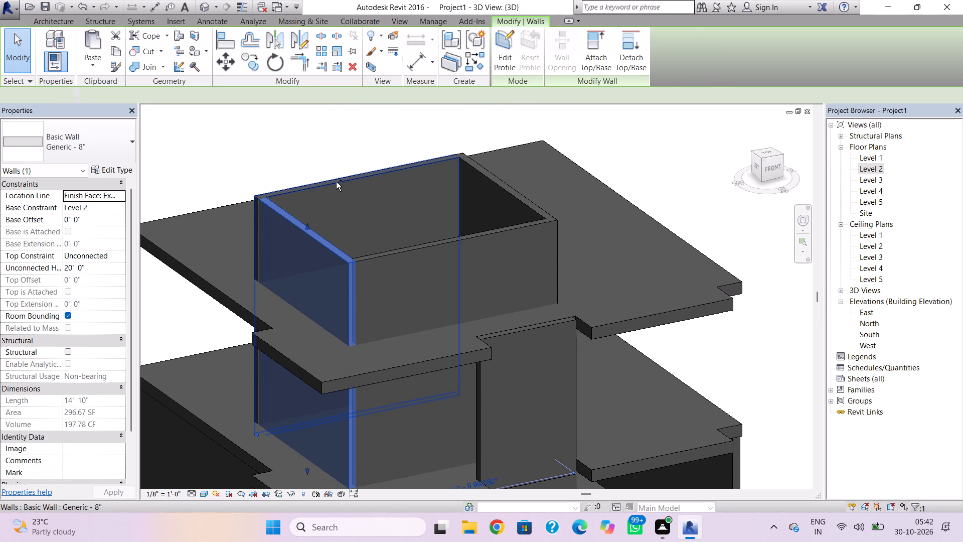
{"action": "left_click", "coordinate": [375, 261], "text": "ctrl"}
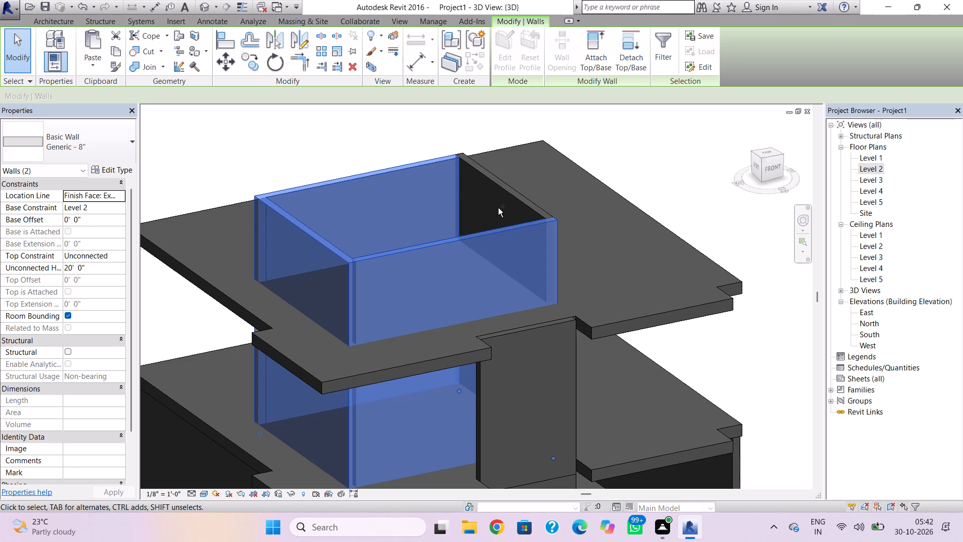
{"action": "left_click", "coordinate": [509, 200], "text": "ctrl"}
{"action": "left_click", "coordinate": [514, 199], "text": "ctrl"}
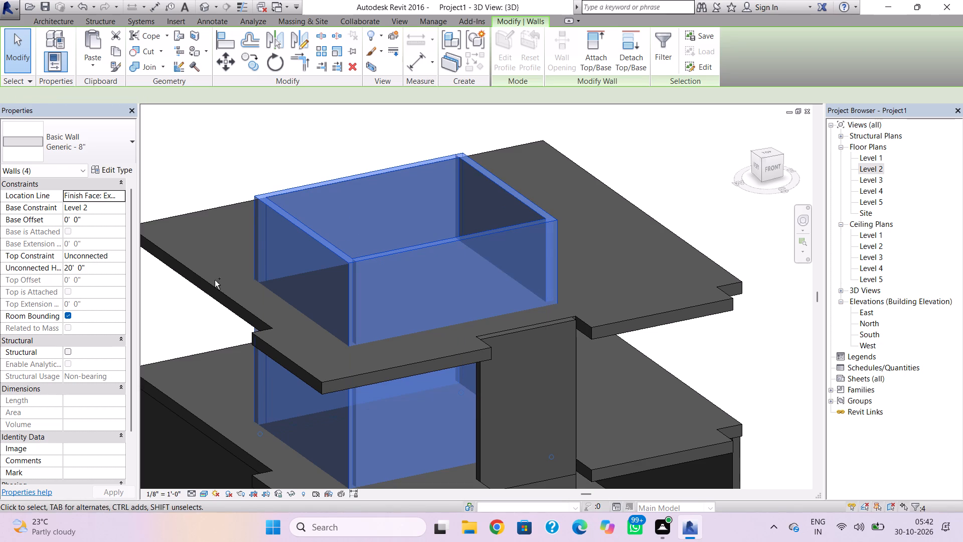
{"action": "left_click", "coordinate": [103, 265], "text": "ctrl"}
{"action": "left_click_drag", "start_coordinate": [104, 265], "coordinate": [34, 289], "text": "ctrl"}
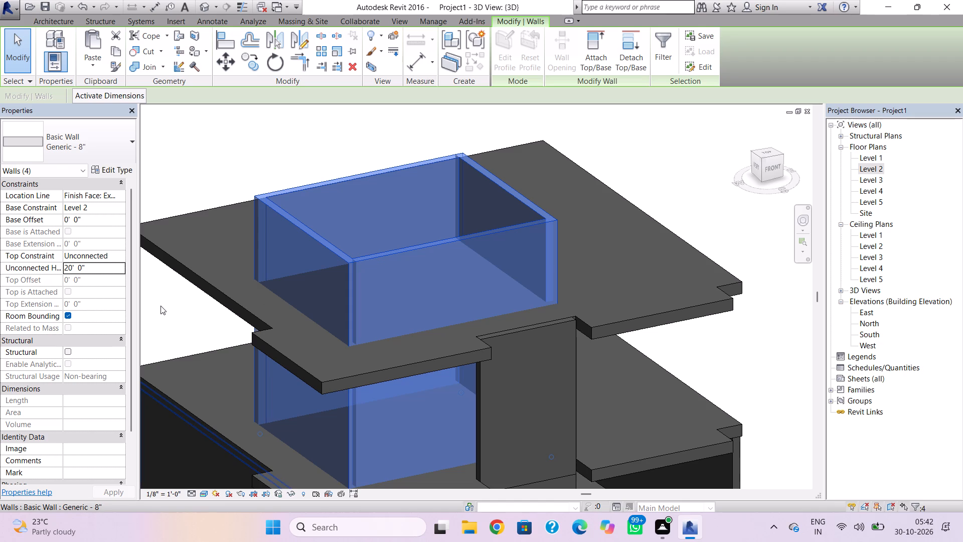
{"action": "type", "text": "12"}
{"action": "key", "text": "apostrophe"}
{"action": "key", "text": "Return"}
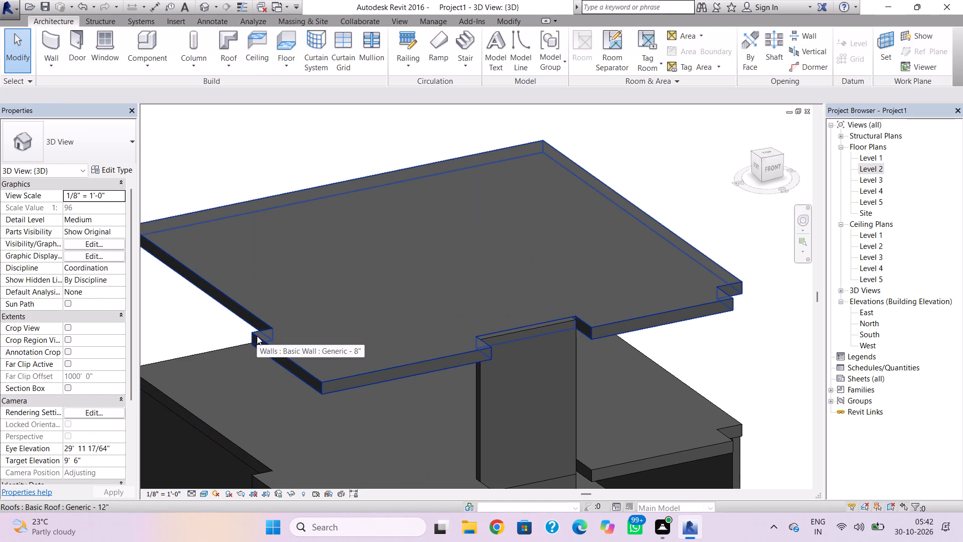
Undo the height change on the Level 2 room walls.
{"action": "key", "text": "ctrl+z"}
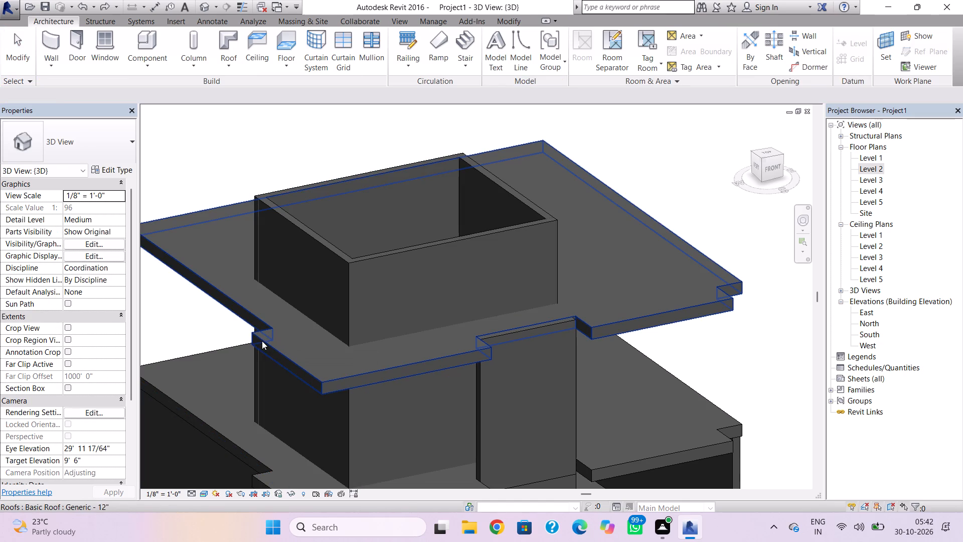
Set the unconnected height of all four Level 2 room walls together to 12'.
{"action": "left_click", "coordinate": [326, 242]}
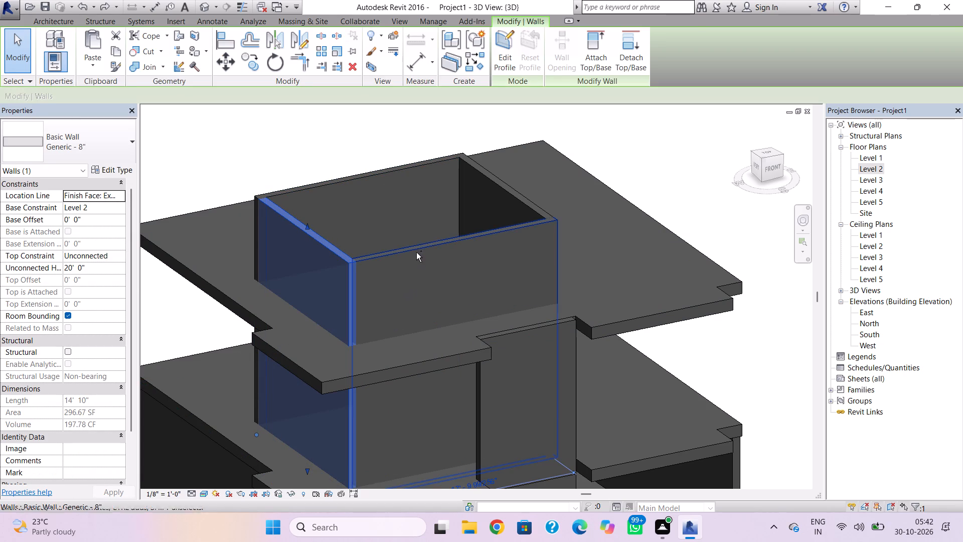
{"action": "left_click", "coordinate": [416, 250], "text": "ctrl"}
{"action": "left_click", "coordinate": [518, 198], "text": "ctrl"}
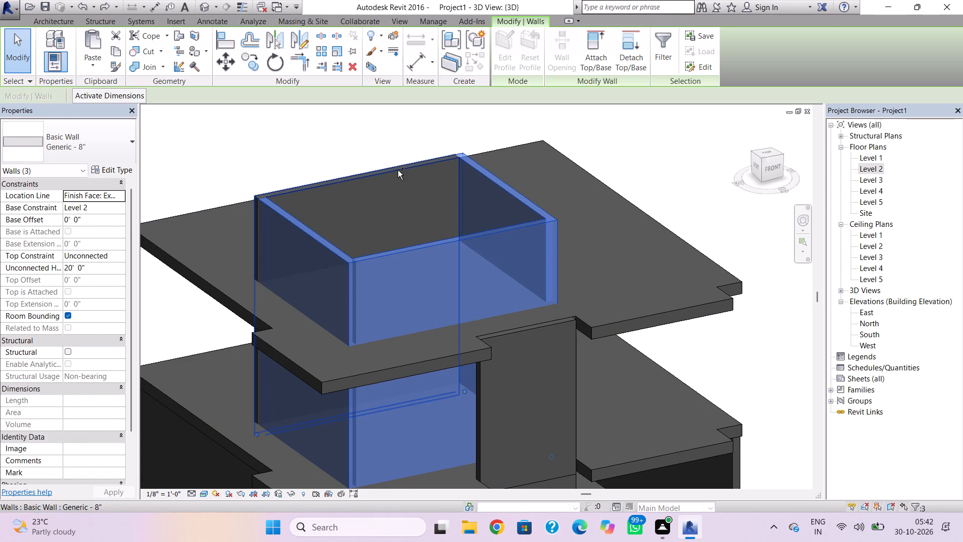
{"action": "left_click", "coordinate": [398, 170], "text": "ctrl"}
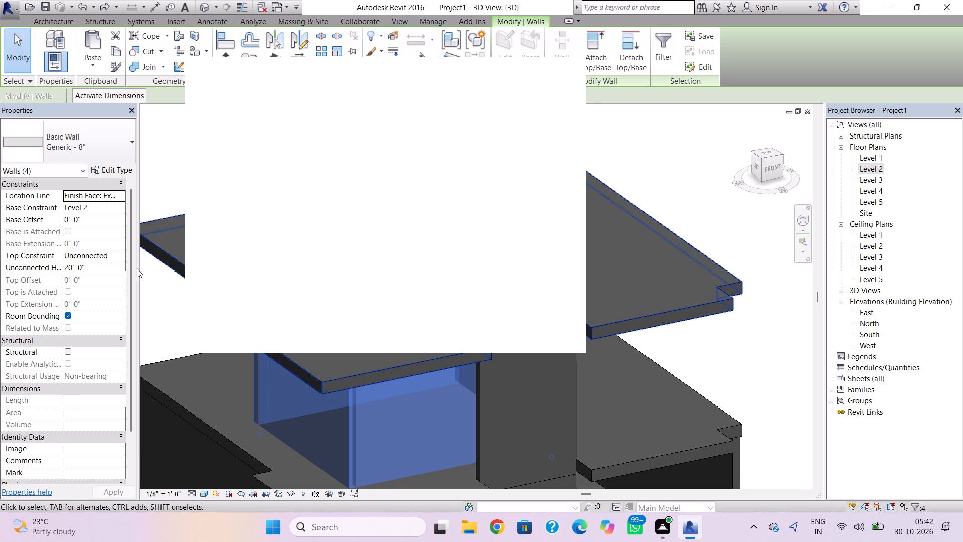
{"action": "left_click", "coordinate": [102, 268]}
{"action": "left_click_drag", "start_coordinate": [102, 268], "coordinate": [59, 275]}
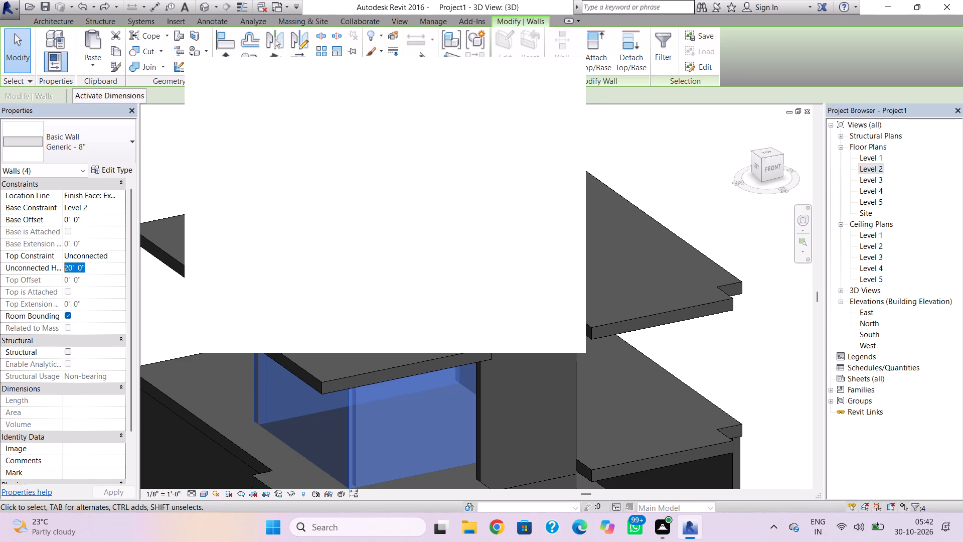
{"action": "key", "text": "1"}
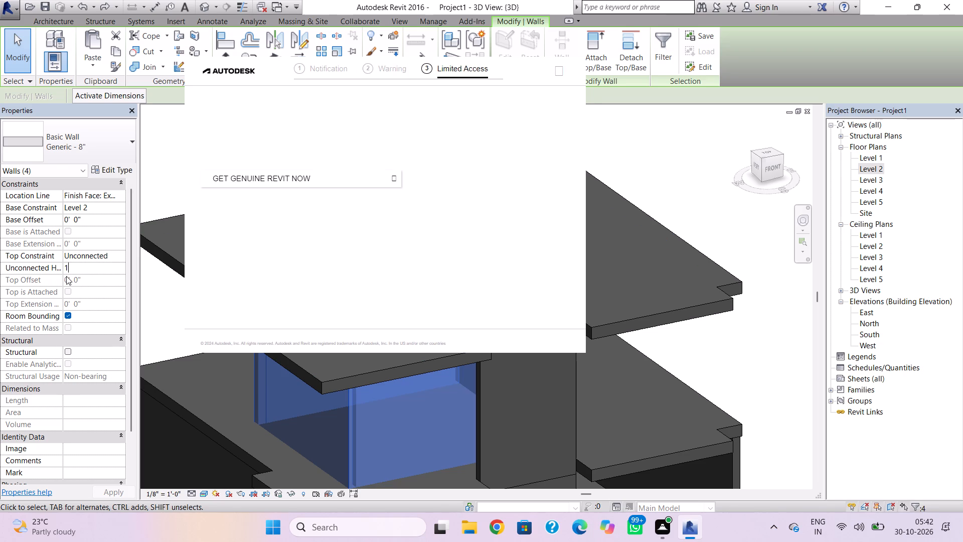
{"action": "key", "text": "2"}
{"action": "key", "text": "apostrophe"}
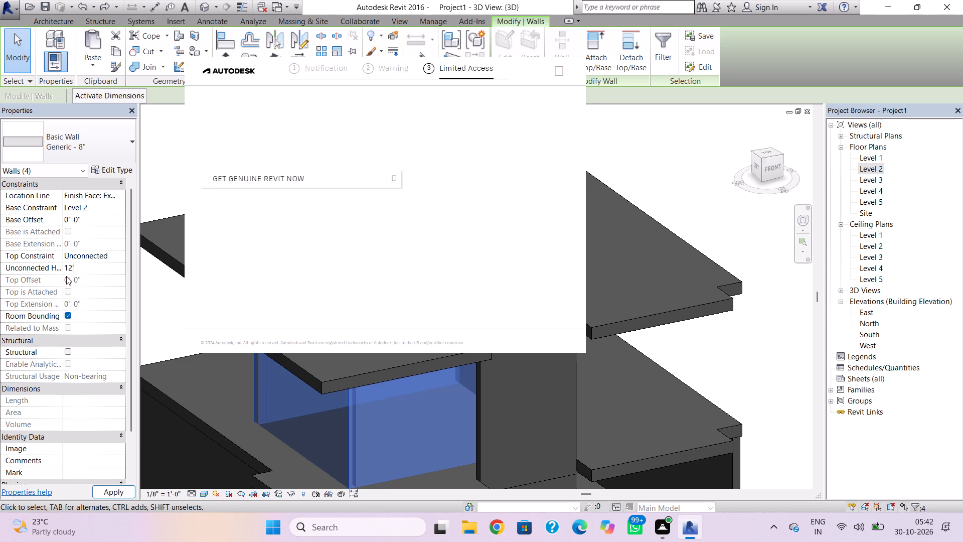
{"action": "key", "text": "Return"}
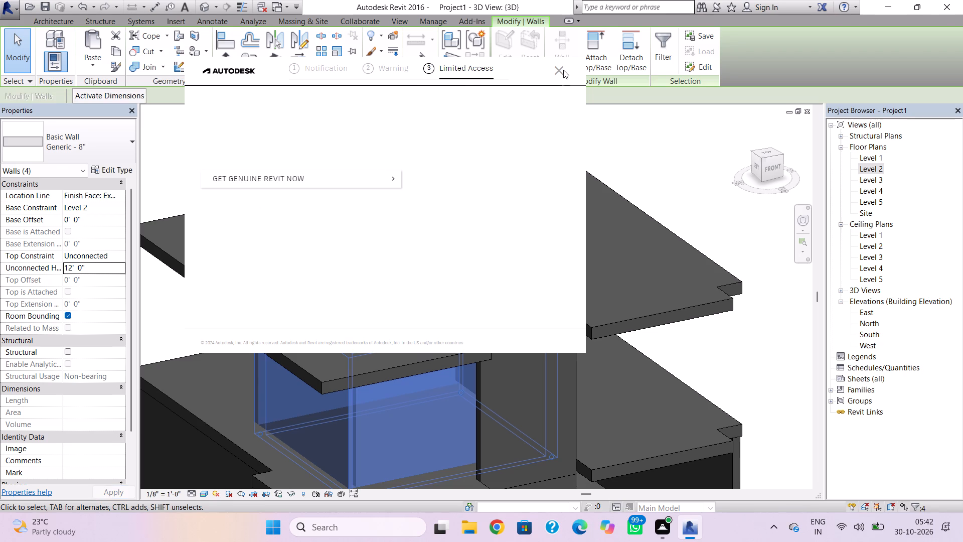
{"action": "left_click", "coordinate": [559, 71]}
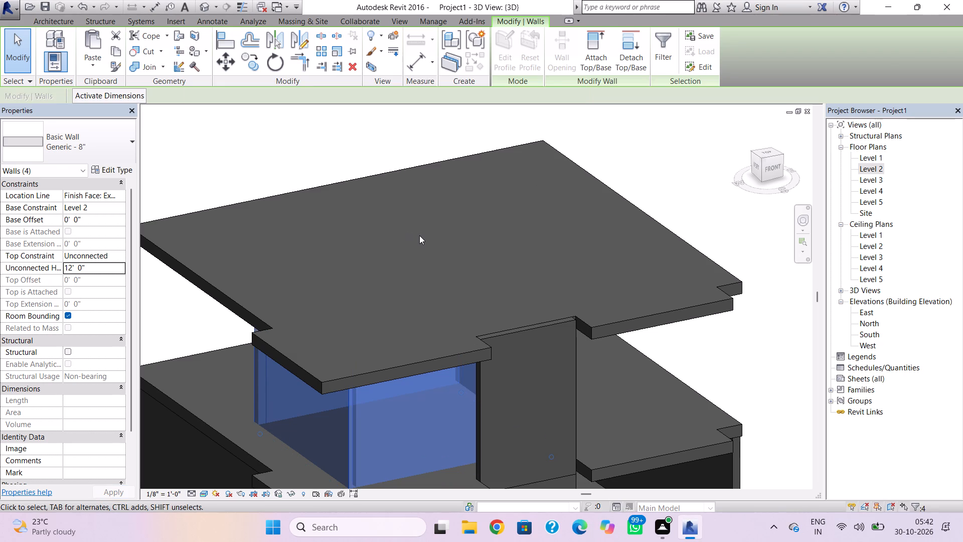
{"action": "key", "text": "Escape"}
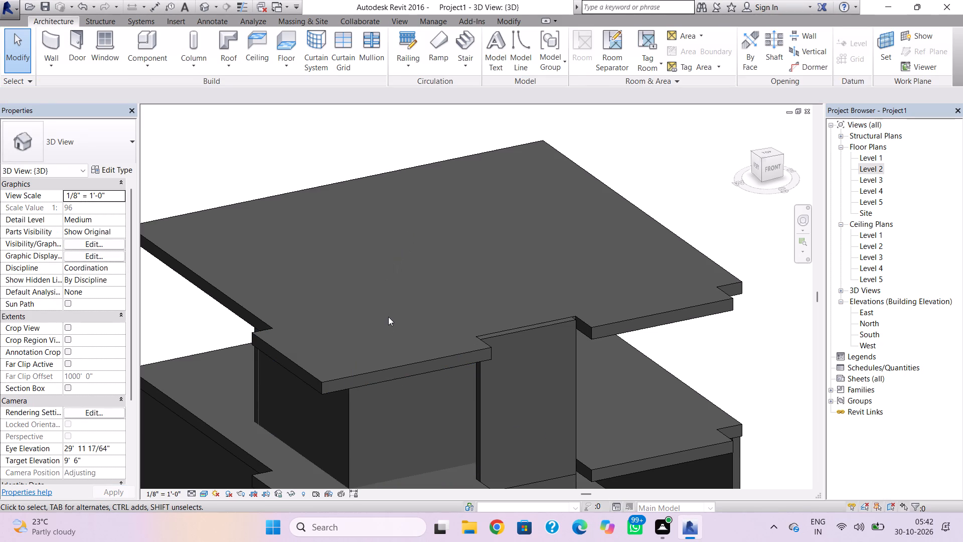
Open the Level 3 floor plan at the southern part of the roof outline.
{"action": "scroll", "coordinate": [387, 320], "scroll_direction": "down", "scroll_amount": 3}
{"action": "middle_click_drag", "start_coordinate": [387, 321], "coordinate": [381, 264]}
{"action": "scroll", "coordinate": [382, 270], "scroll_direction": "up", "scroll_amount": 1}
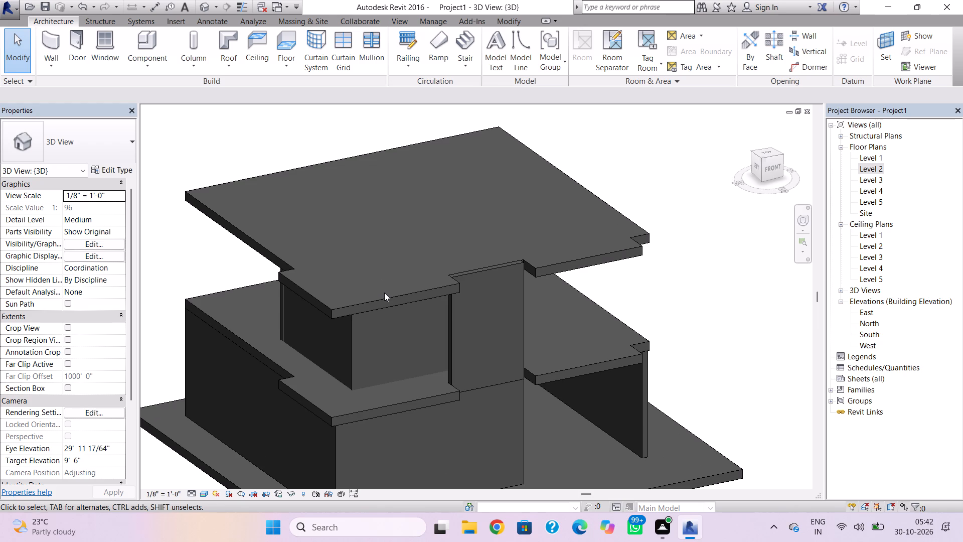
{"action": "right_click_drag", "start_coordinate": [393, 290], "coordinate": [394, 269], "text": "shift"}
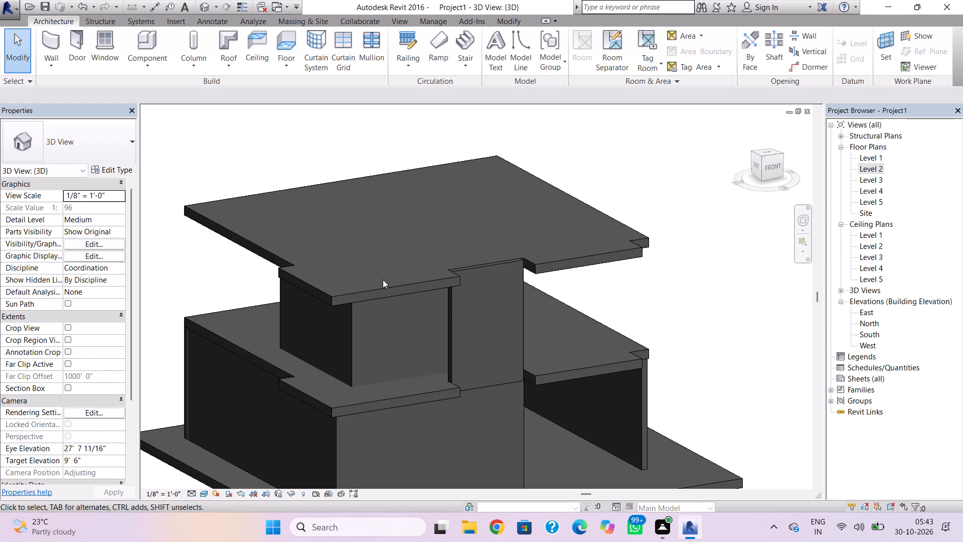
{"action": "left_click", "coordinate": [868, 174]}
{"action": "double_click", "coordinate": [867, 178]}
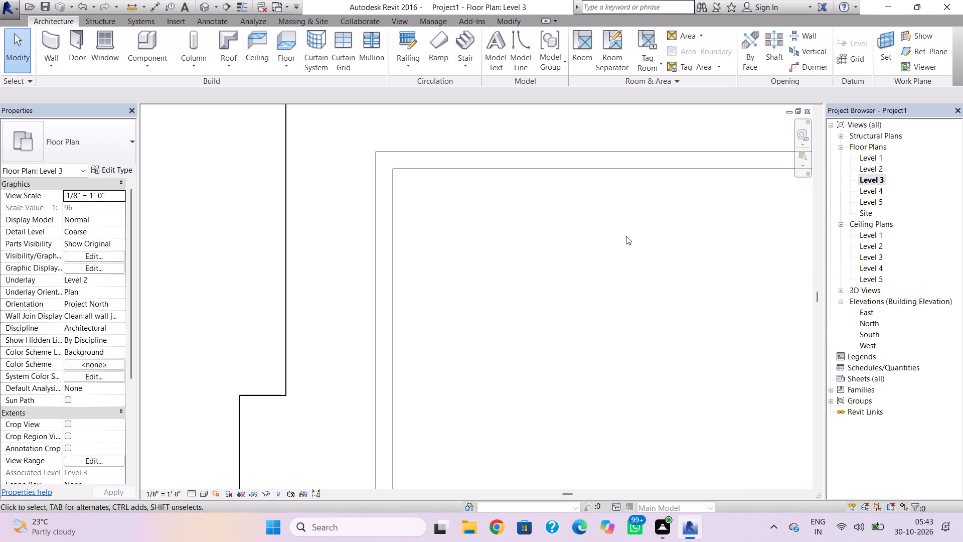
{"action": "scroll", "coordinate": [498, 284], "scroll_direction": "down", "scroll_amount": 8}
{"action": "middle_click_drag", "start_coordinate": [519, 280], "coordinate": [555, 195]}
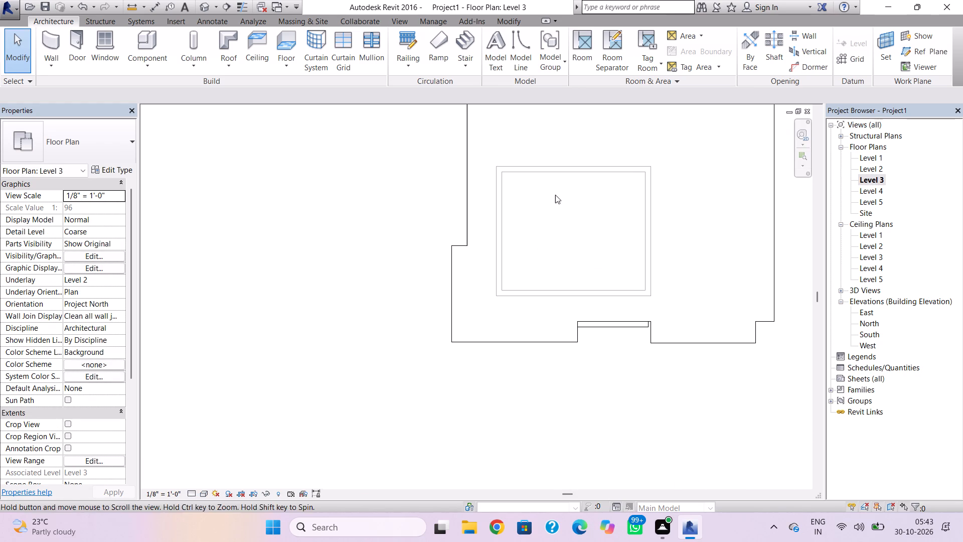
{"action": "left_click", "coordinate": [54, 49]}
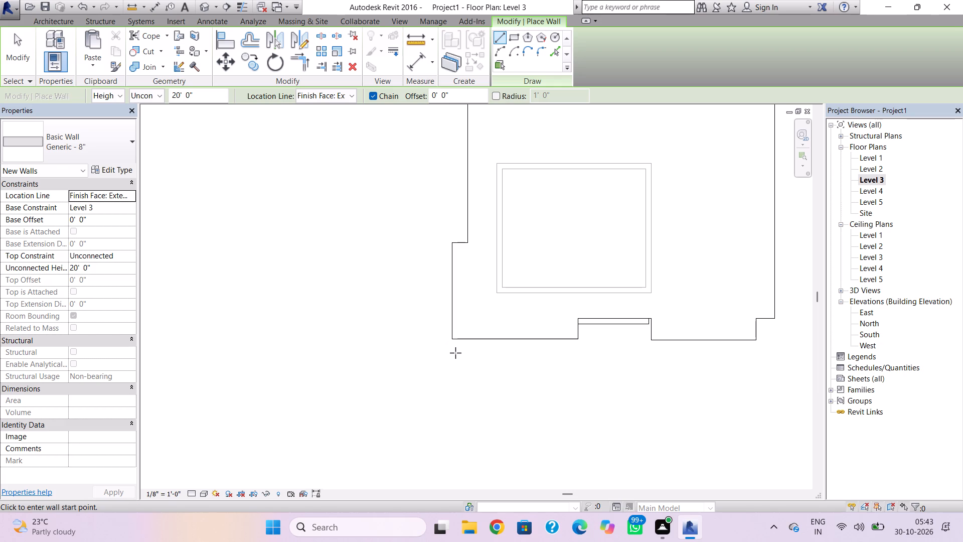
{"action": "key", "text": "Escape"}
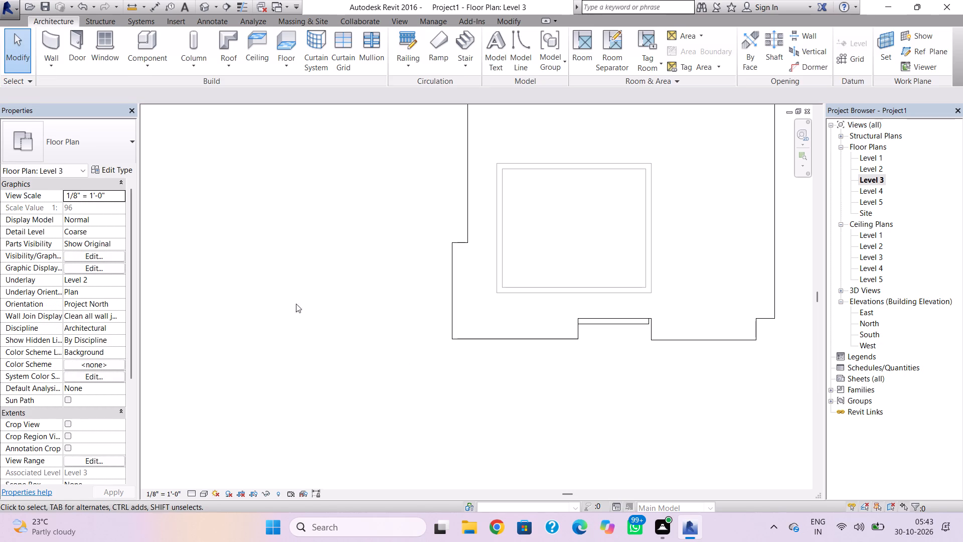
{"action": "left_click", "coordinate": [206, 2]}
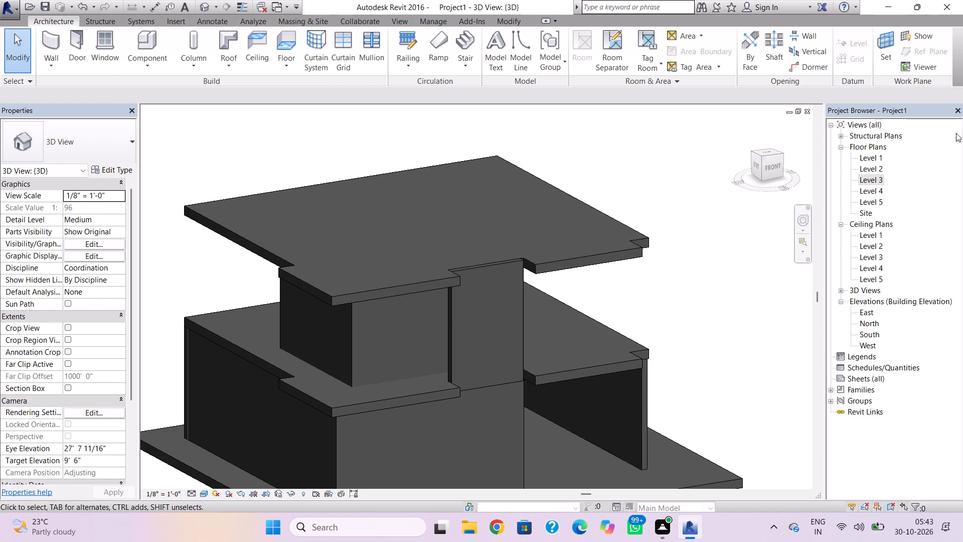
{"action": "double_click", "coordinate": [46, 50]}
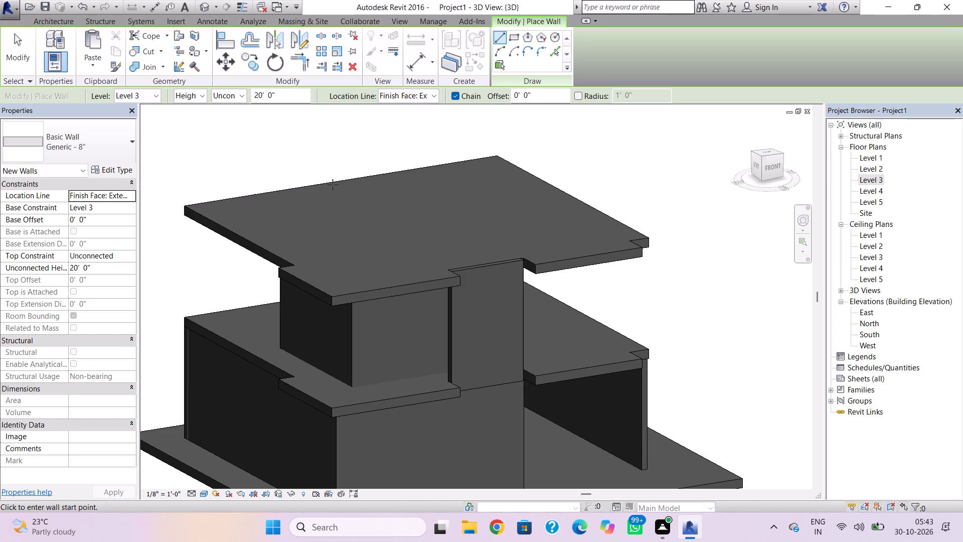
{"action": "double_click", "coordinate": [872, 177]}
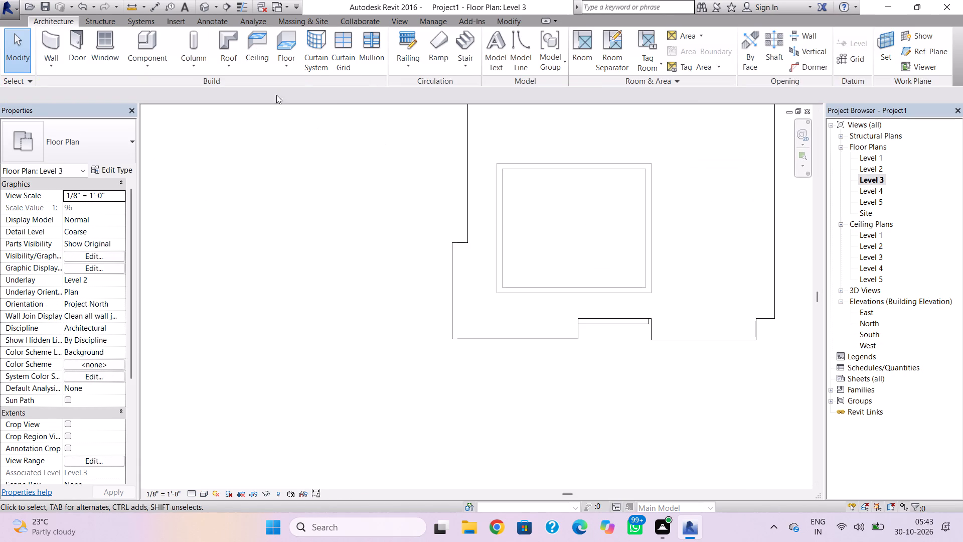
Draw a Generic 8" wall, 11' 6" long, on Level 3 inside the roof's projecting west edge, from the notch corner to the southwest corner.
{"action": "left_click", "coordinate": [59, 52]}
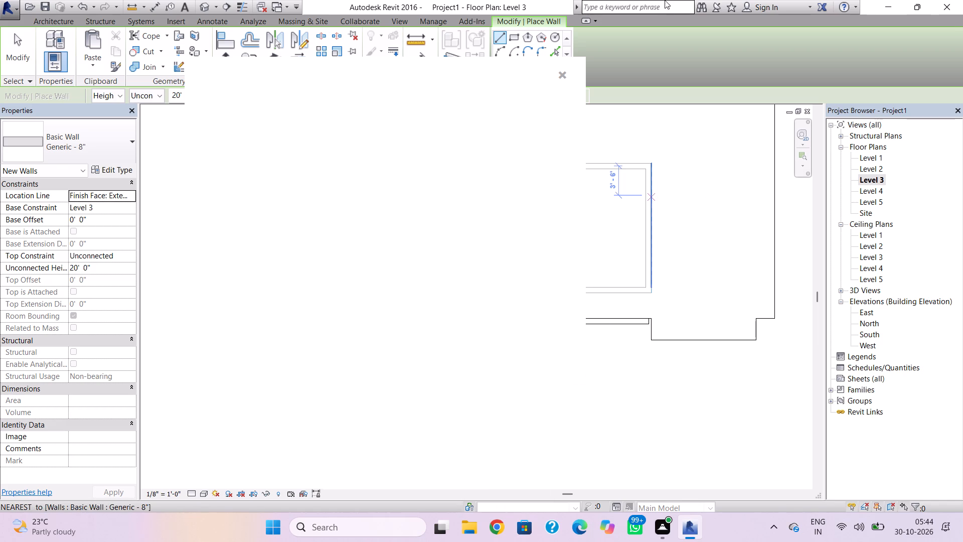
{"action": "left_click", "coordinate": [565, 73]}
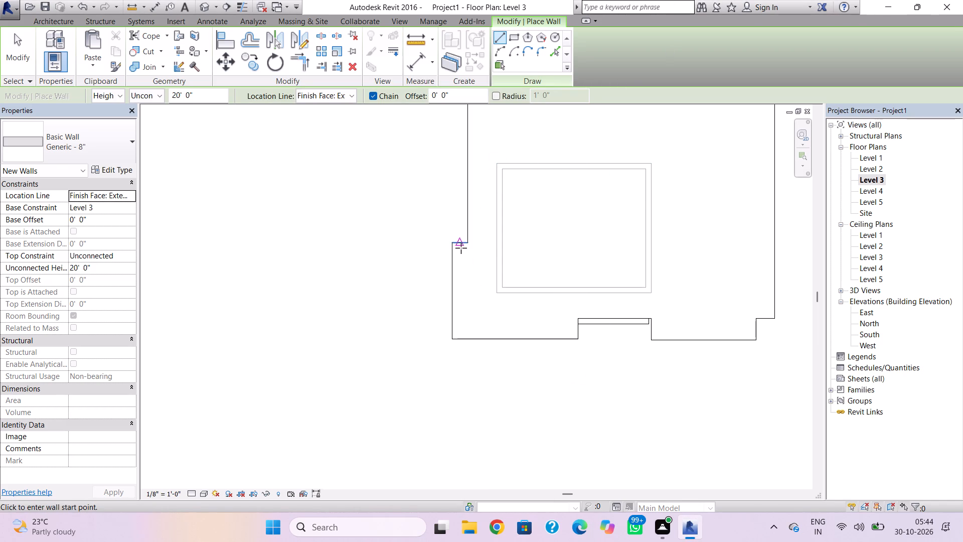
{"action": "left_click", "coordinate": [456, 245]}
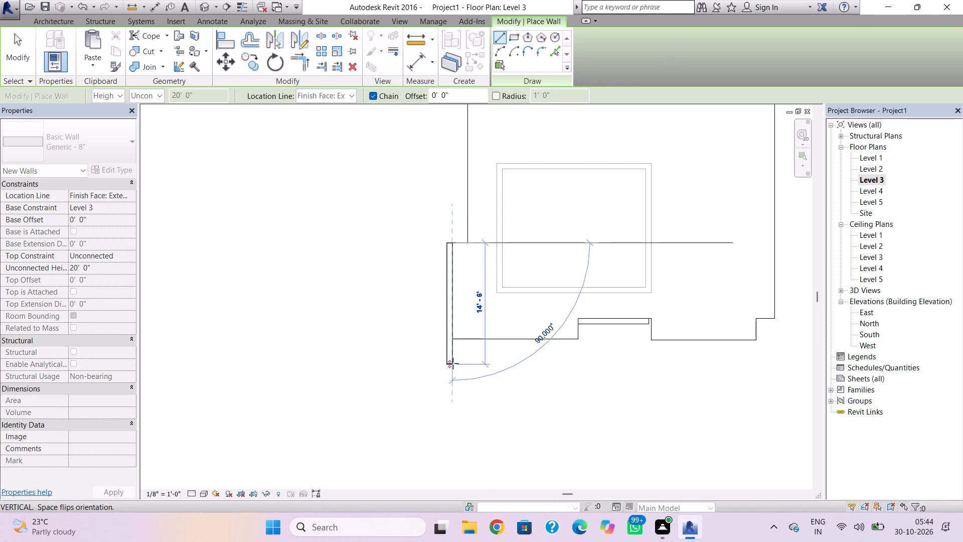
{"action": "key", "text": "space"}
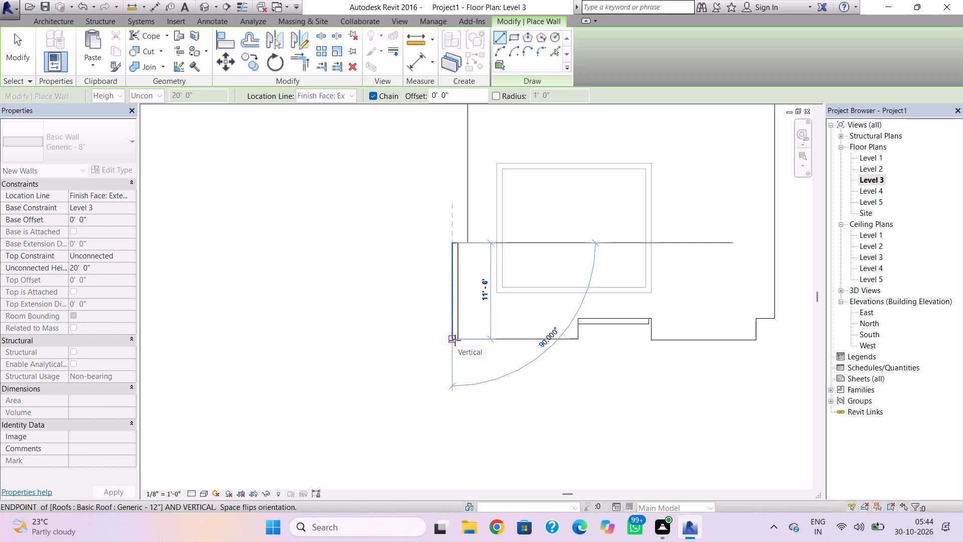
{"action": "left_click", "coordinate": [455, 340]}
{"action": "key", "text": "Escape"}
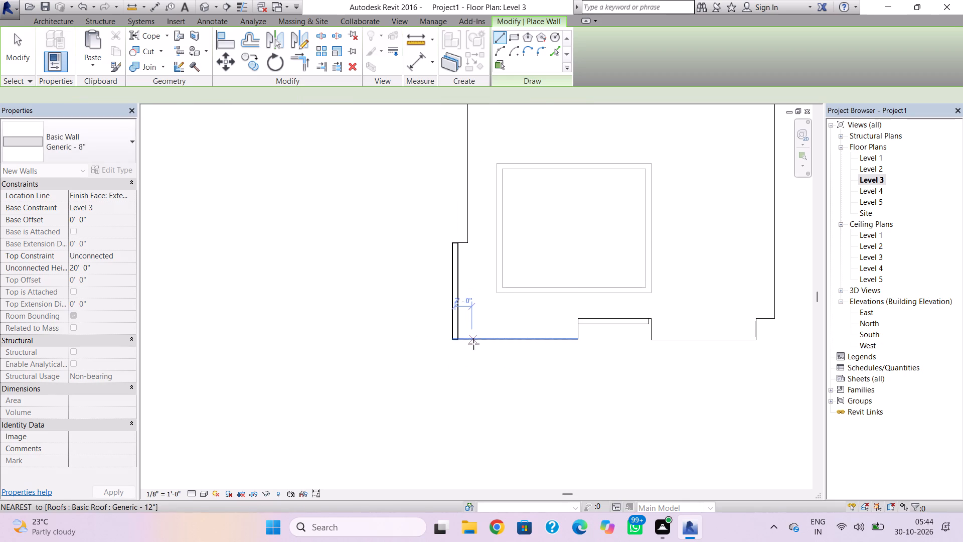
Draw a Generic 8" wall about 14' 8" long on Level 3, inside the roof's south edge from the southwest corner to the notch.
{"action": "left_click", "coordinate": [460, 337]}
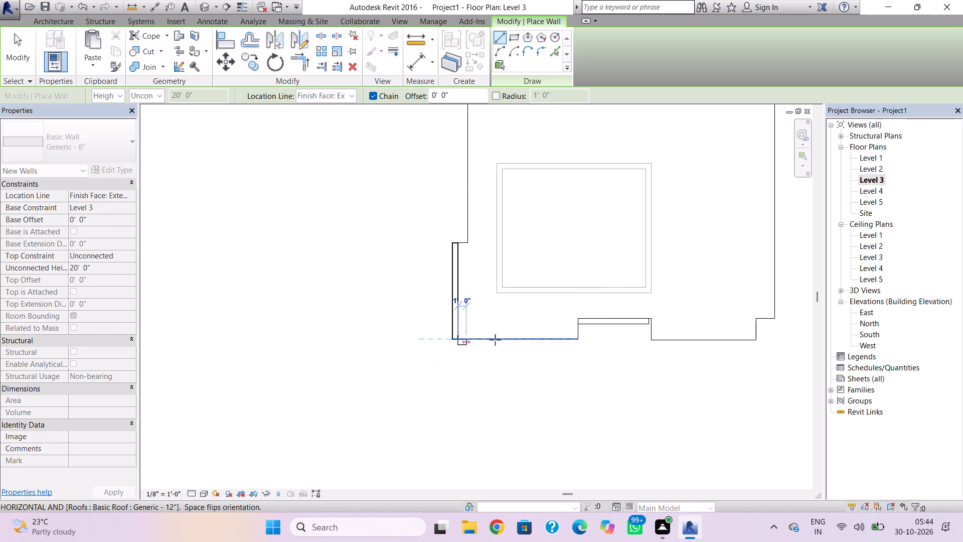
{"action": "key", "text": "space"}
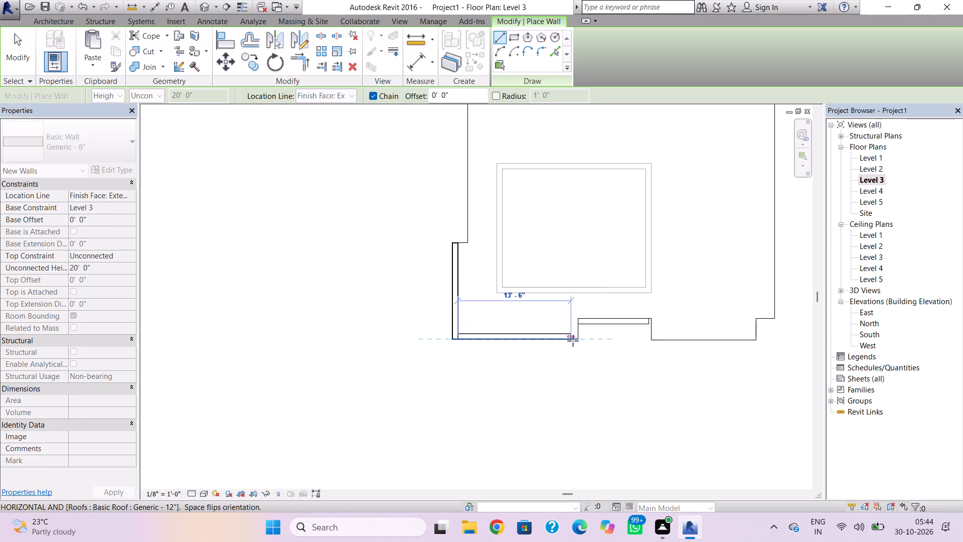
{"action": "left_click", "coordinate": [576, 340]}
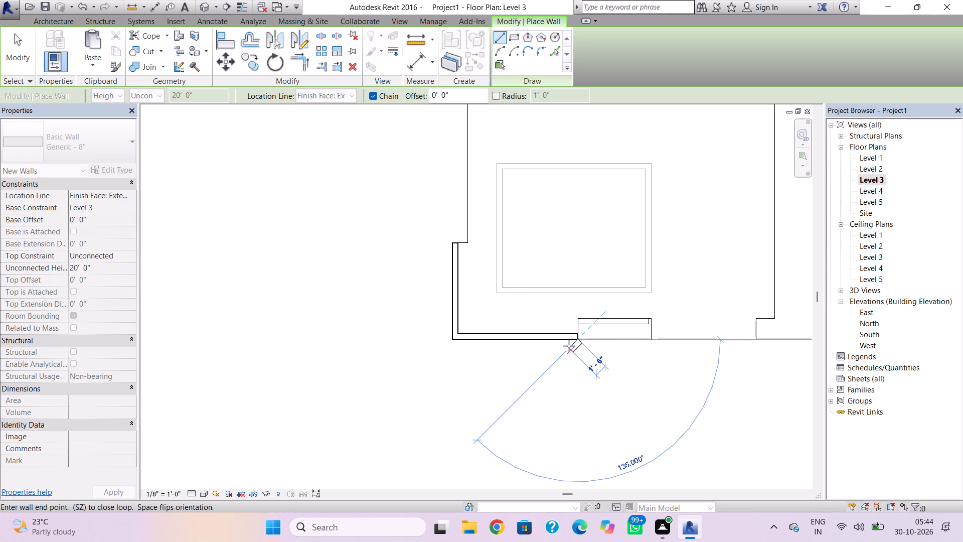
{"action": "key", "text": "Escape"}
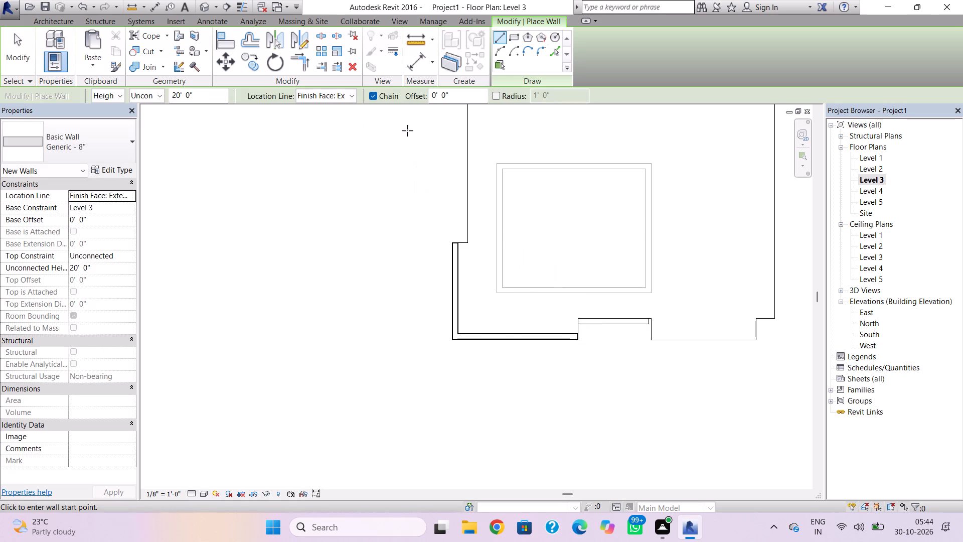
In the 3D view, set the unconnected height of the west and south Level 3 walls together to 12'.
{"action": "left_click", "coordinate": [207, 2]}
{"action": "key", "text": "Escape"}
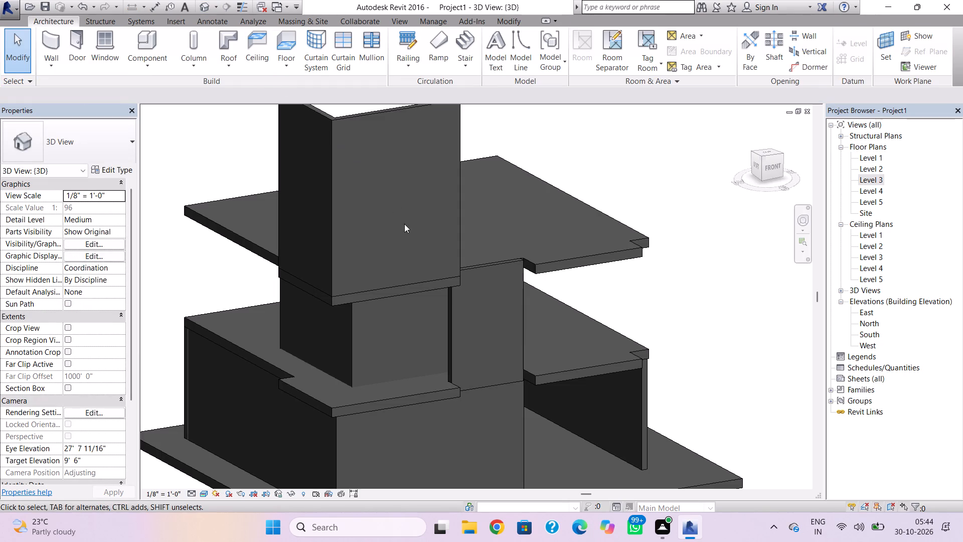
{"action": "left_click", "coordinate": [351, 122]}
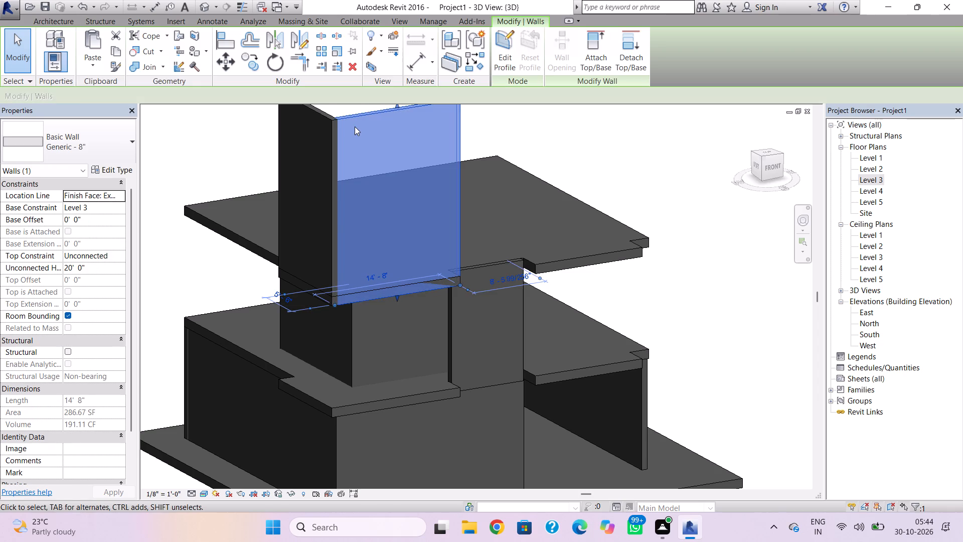
{"action": "left_click", "coordinate": [326, 115], "text": "shift"}
{"action": "left_click", "coordinate": [318, 112]}
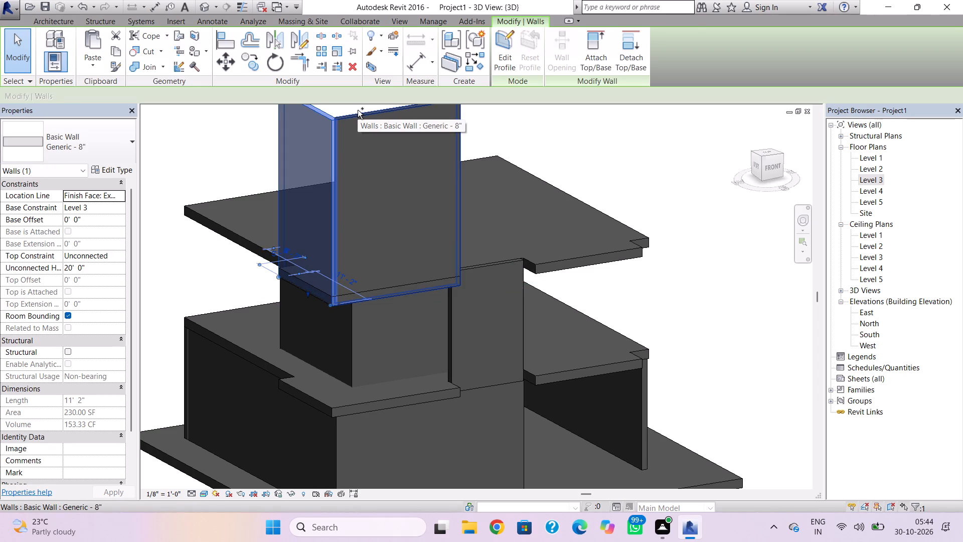
{"action": "left_click", "coordinate": [358, 110], "text": "ctrl"}
{"action": "left_click", "coordinate": [92, 268]}
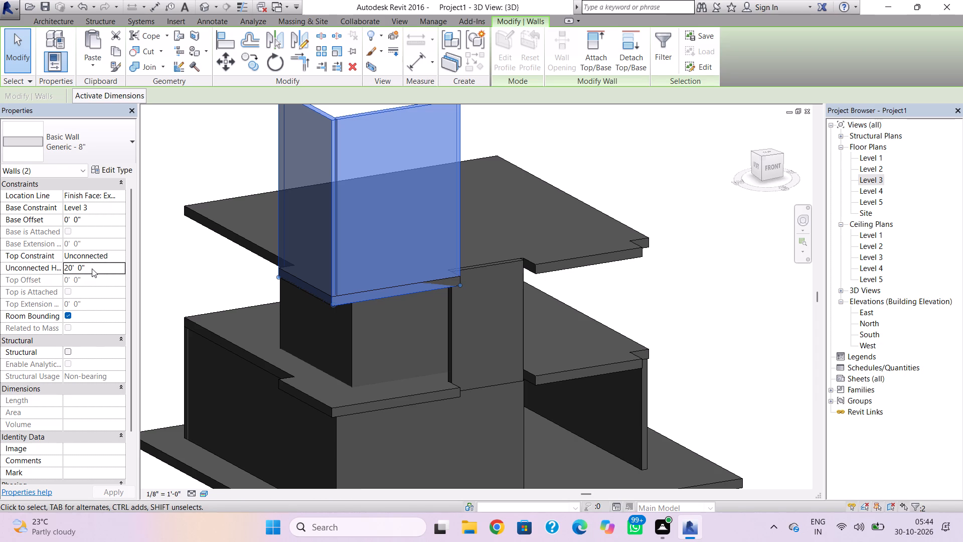
{"action": "type", "text": "12"}
{"action": "key", "text": "apostrophe"}
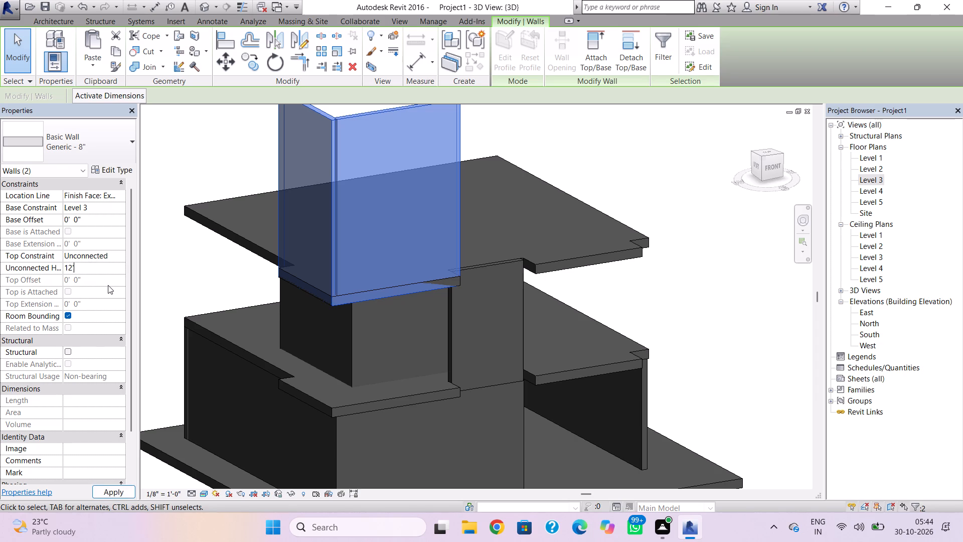
{"action": "key", "text": "Return"}
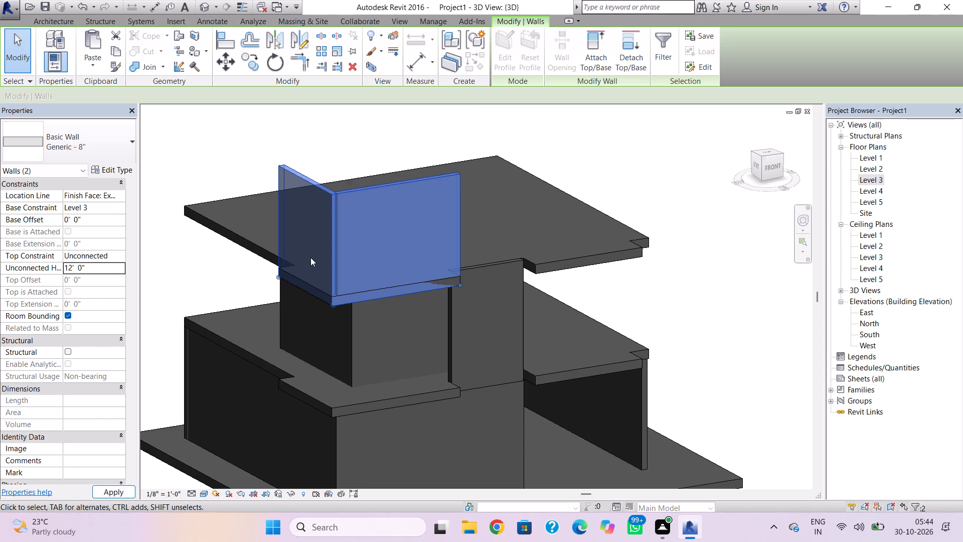
{"action": "key", "text": "Escape"}
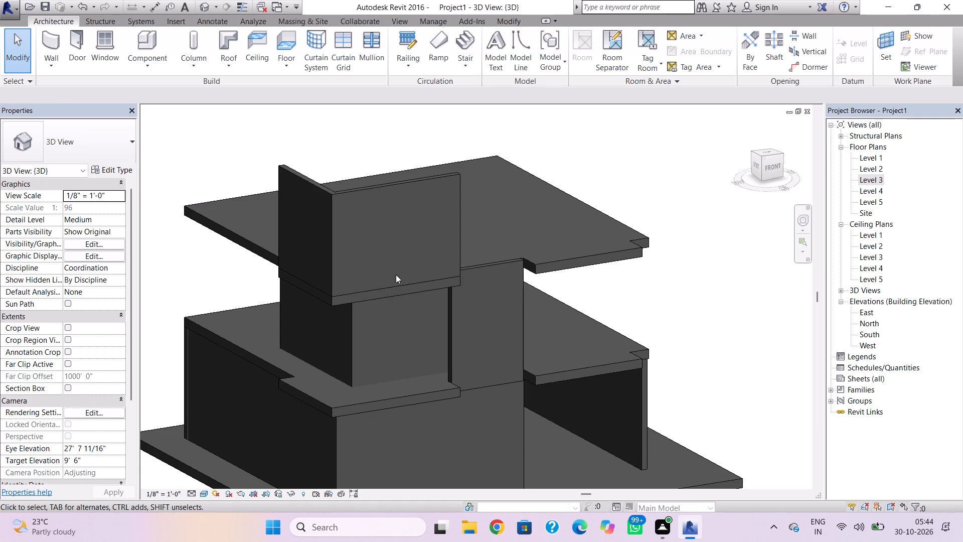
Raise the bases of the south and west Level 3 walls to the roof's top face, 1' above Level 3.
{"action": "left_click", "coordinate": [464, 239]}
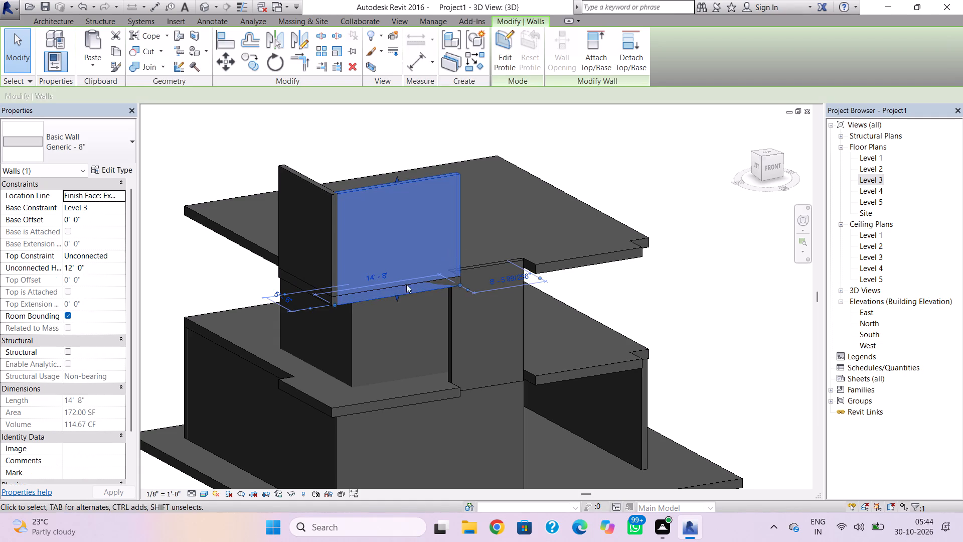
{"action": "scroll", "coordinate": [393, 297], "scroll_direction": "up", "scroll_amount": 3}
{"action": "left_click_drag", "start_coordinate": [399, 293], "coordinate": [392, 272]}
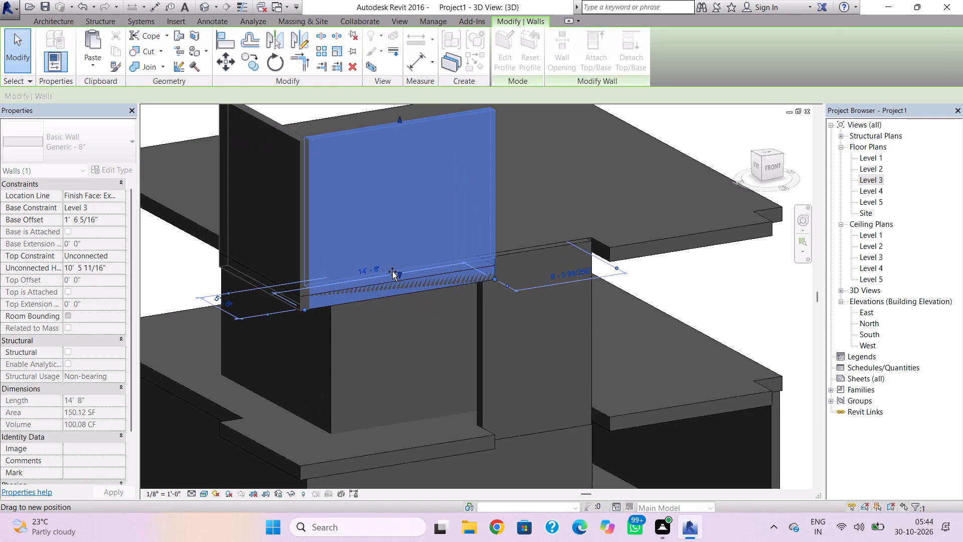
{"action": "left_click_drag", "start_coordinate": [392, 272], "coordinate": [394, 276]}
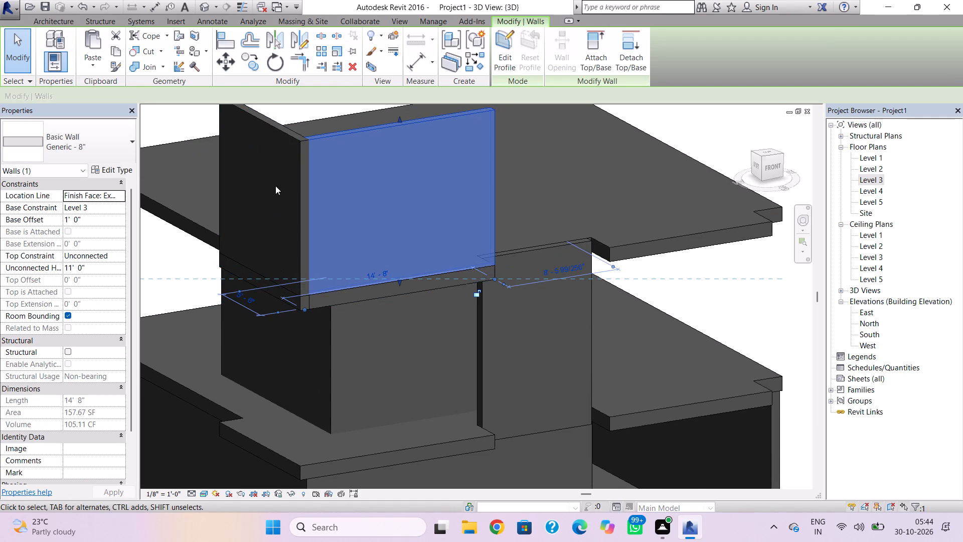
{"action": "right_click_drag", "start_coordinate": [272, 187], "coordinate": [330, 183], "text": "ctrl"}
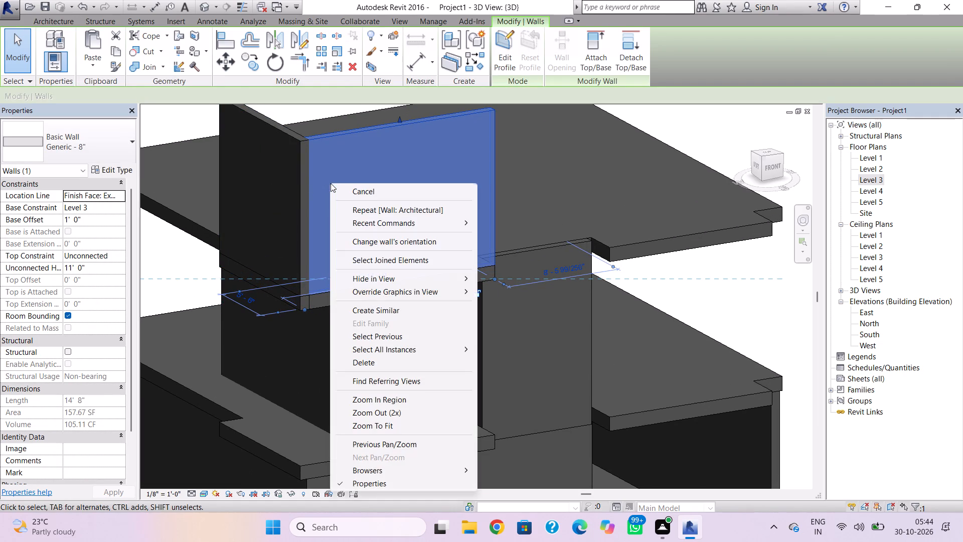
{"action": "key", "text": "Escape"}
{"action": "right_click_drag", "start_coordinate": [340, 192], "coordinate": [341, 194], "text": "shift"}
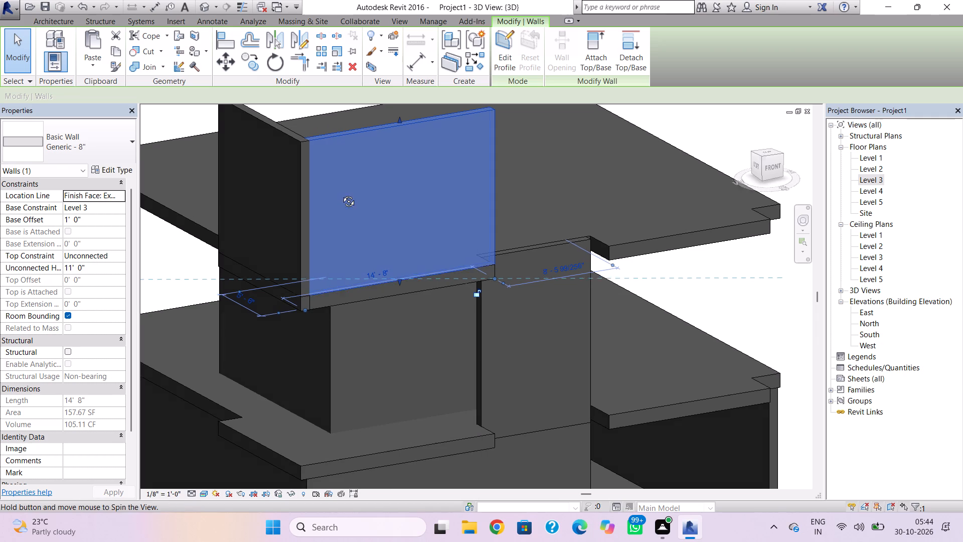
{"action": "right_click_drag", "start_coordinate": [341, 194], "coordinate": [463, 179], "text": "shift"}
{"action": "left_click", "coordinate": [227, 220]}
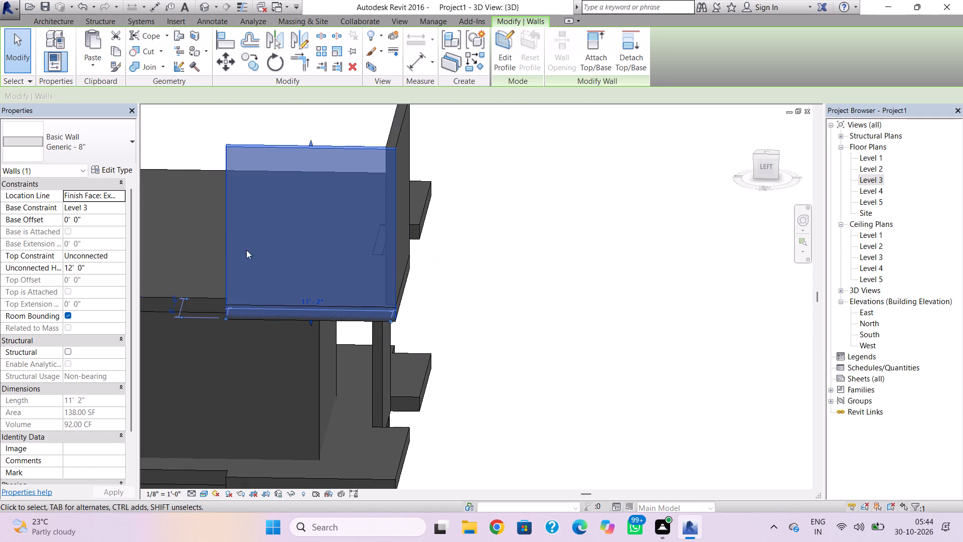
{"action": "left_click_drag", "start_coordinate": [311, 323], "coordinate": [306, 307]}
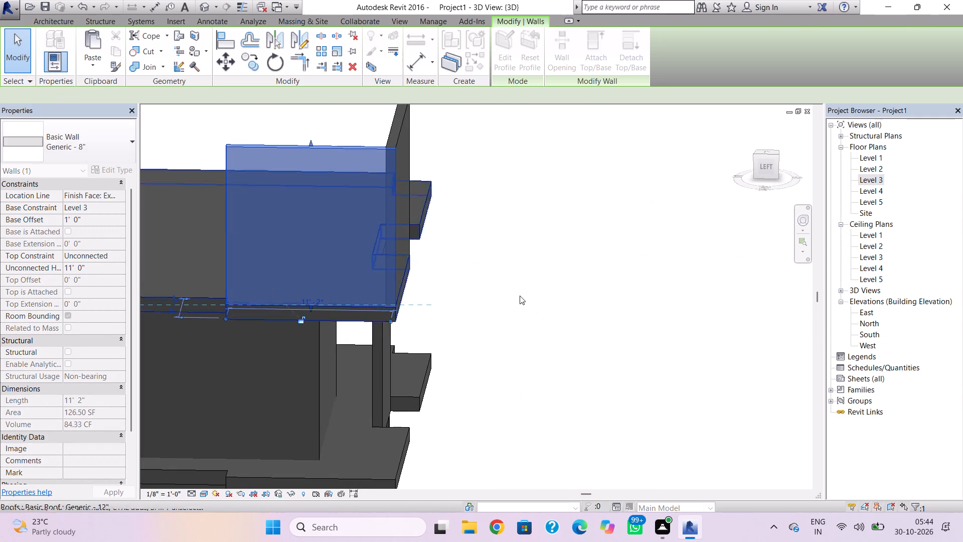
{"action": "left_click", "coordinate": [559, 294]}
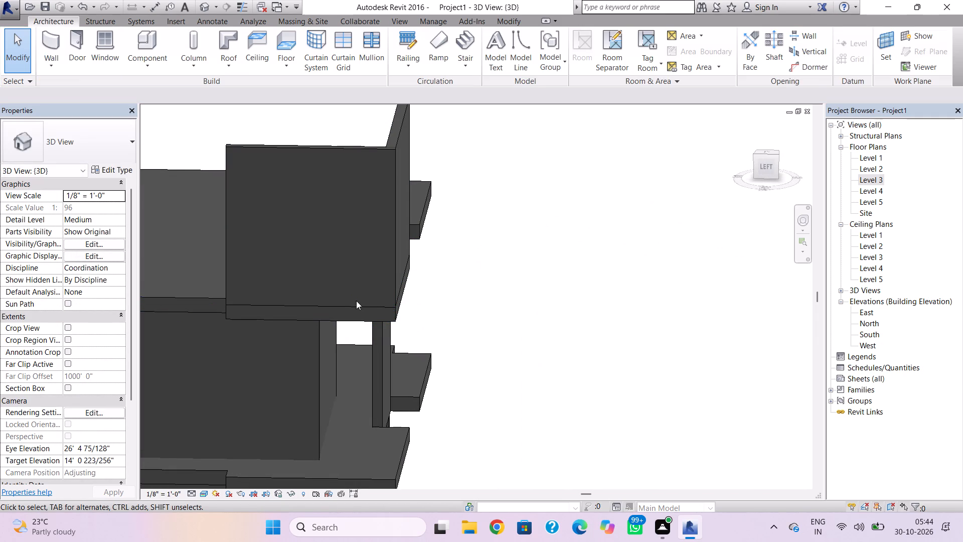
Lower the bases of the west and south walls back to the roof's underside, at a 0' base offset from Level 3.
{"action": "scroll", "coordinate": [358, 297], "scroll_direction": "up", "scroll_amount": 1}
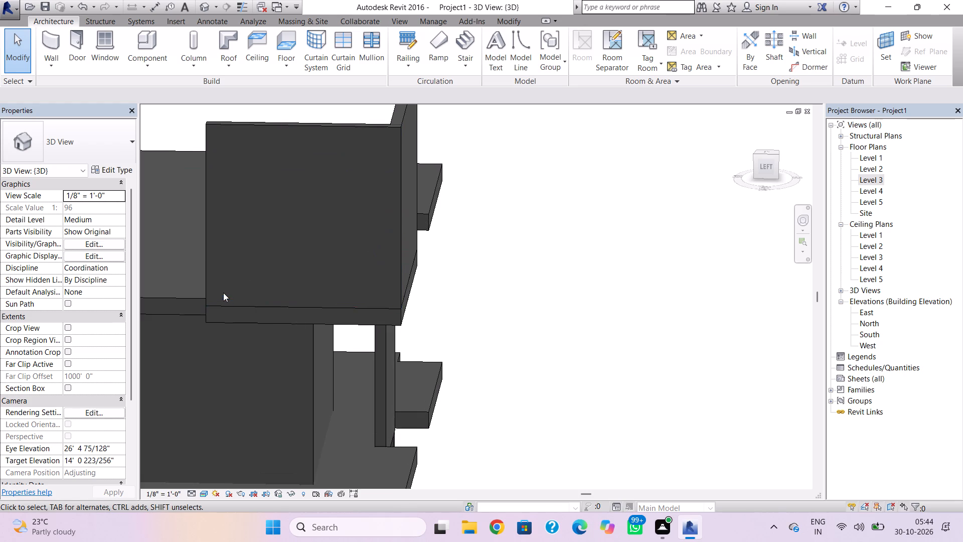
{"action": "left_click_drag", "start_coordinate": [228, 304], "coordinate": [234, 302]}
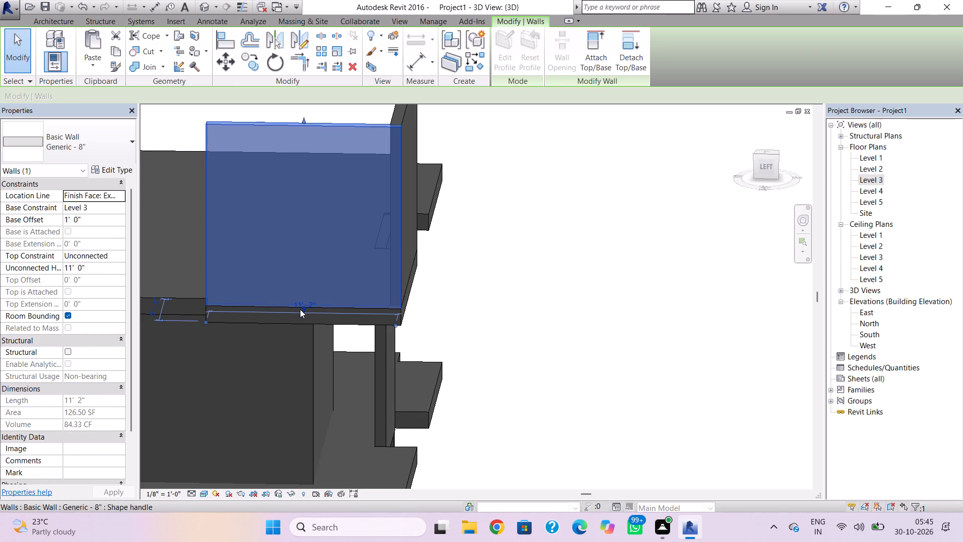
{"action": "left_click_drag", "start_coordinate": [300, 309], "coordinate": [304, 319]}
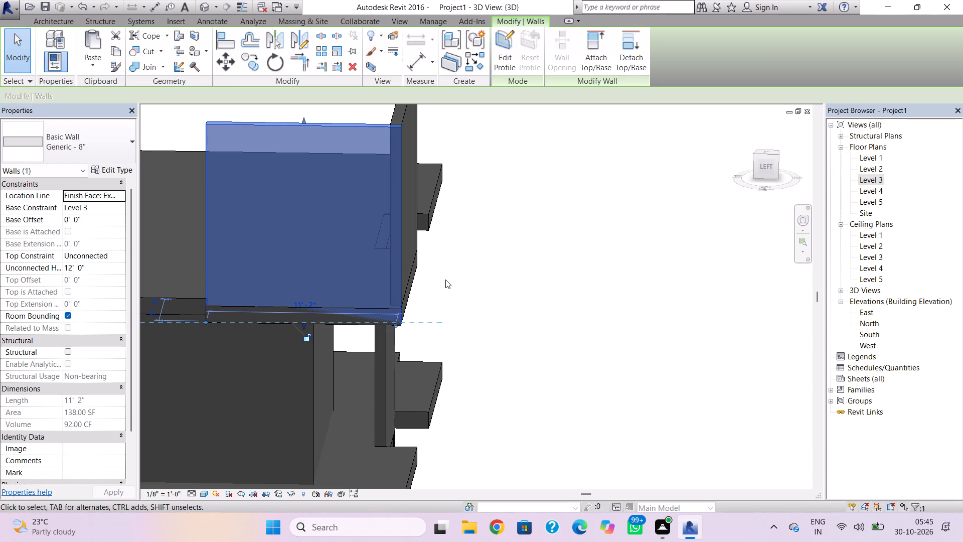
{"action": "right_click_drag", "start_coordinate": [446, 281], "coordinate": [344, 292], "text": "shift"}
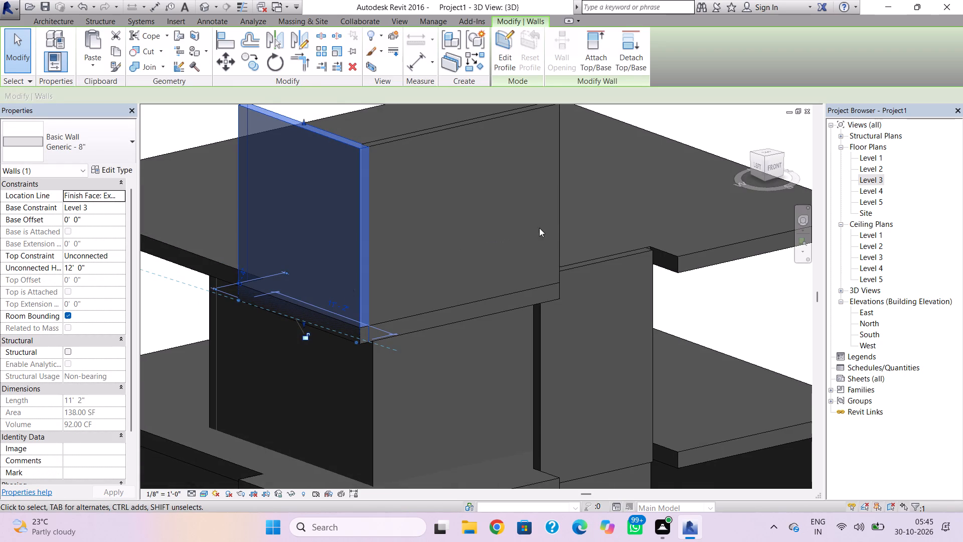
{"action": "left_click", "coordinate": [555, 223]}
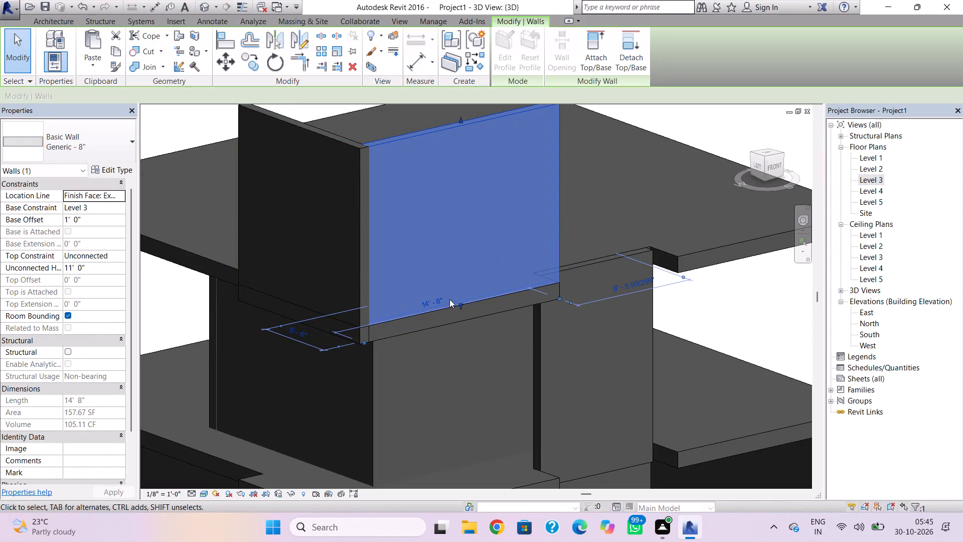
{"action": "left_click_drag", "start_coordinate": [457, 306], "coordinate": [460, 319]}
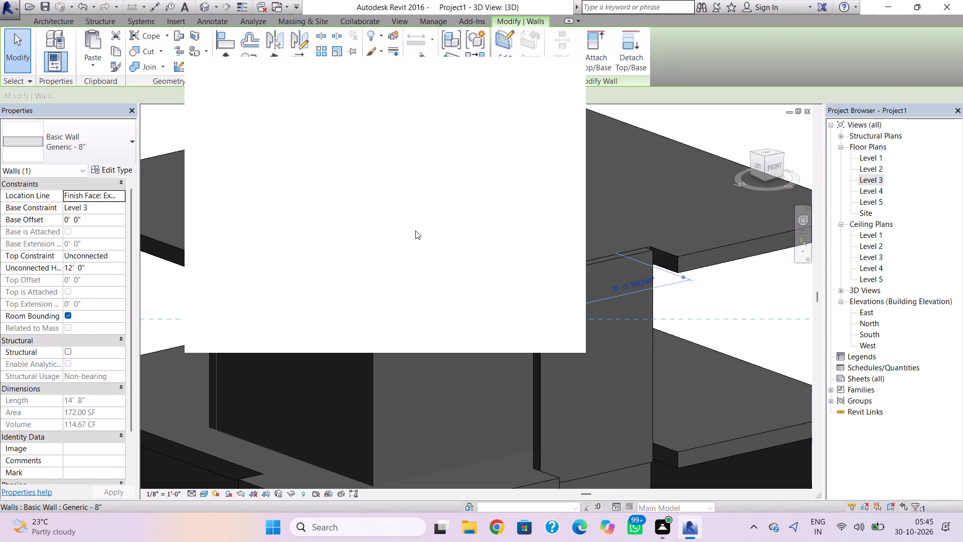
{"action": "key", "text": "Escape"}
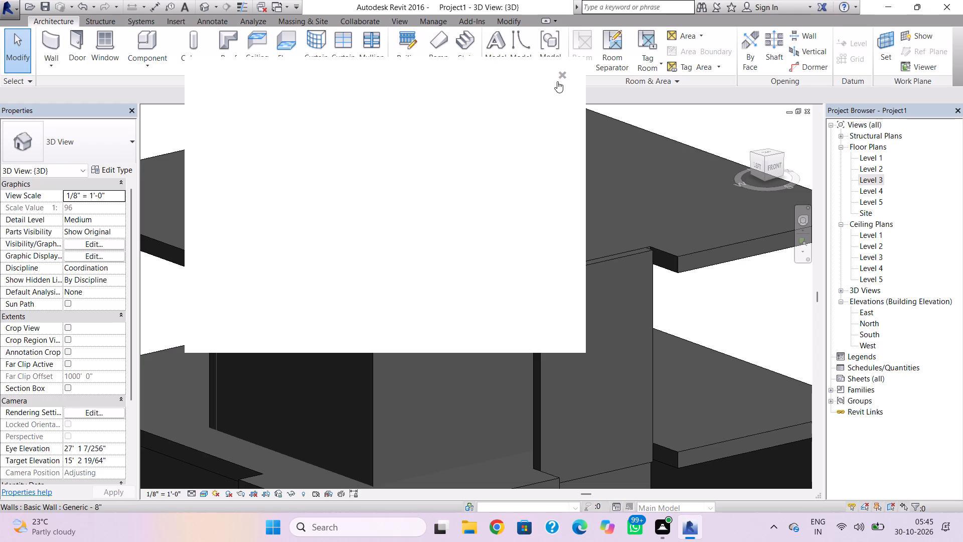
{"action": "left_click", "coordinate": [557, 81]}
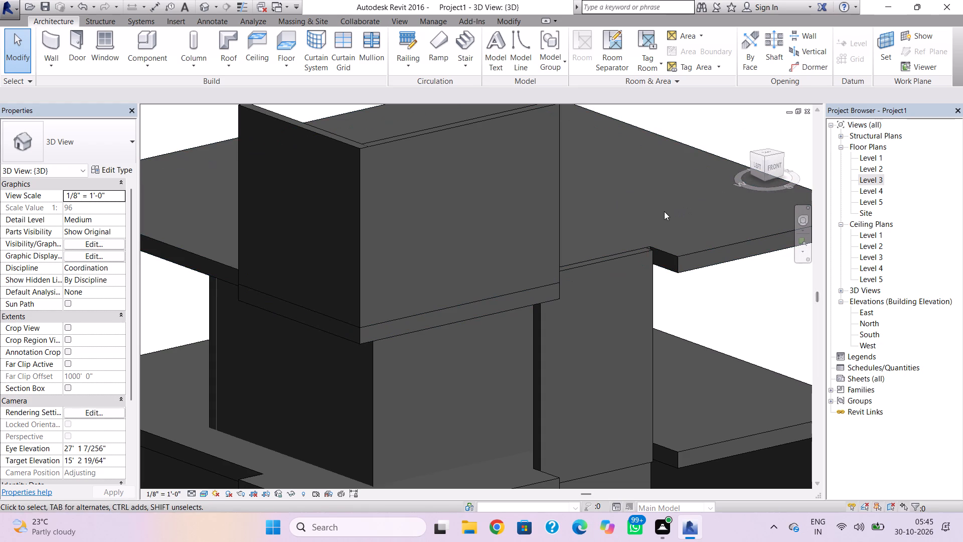
Edit the Level 3 roof's footprint in plan and move its projecting west boundary line inward to the west wall's inner face.
{"action": "double_click", "coordinate": [862, 178]}
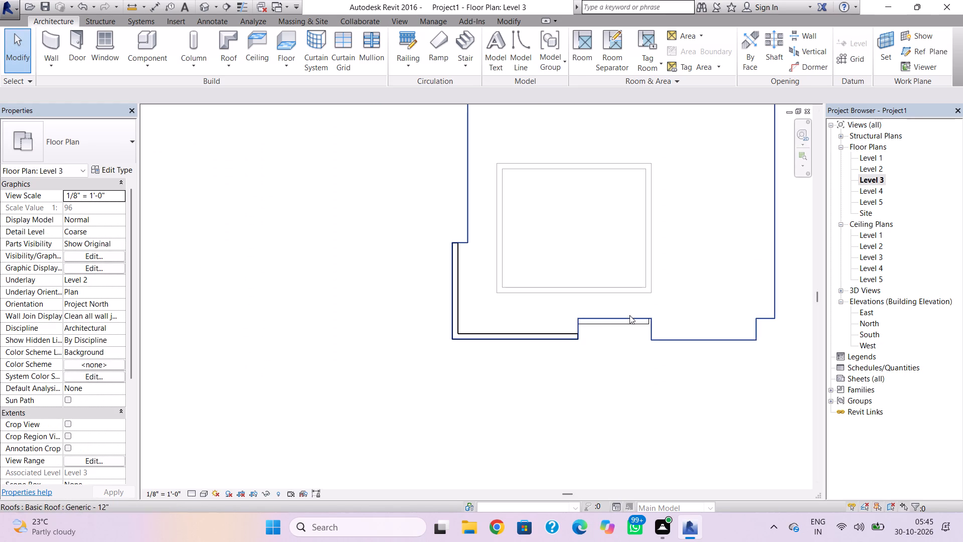
{"action": "double_click", "coordinate": [577, 327]}
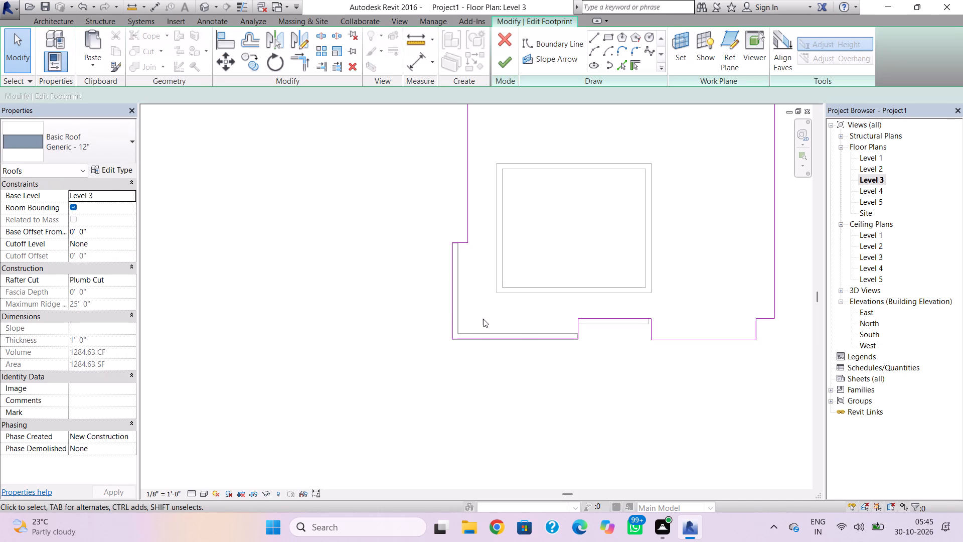
{"action": "left_click", "coordinate": [448, 305]}
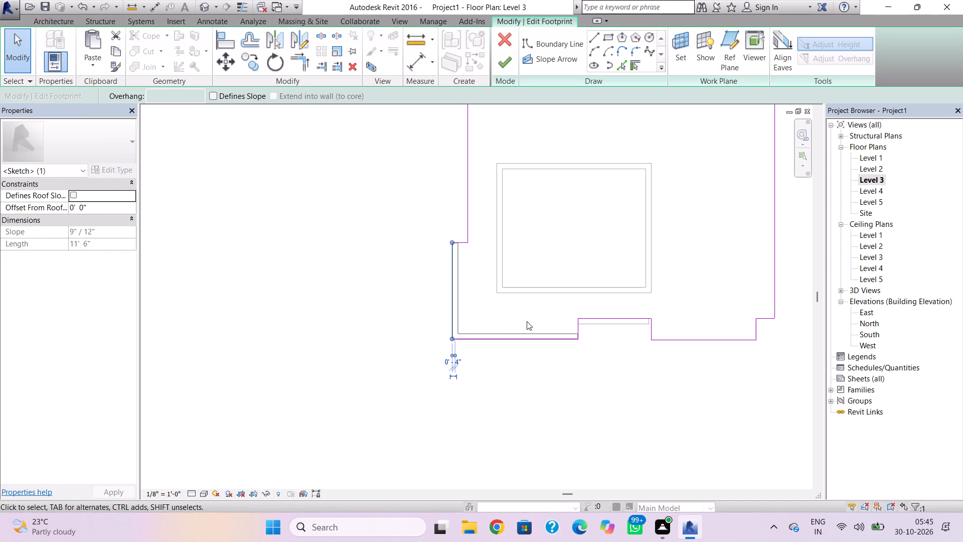
{"action": "left_click_drag", "start_coordinate": [455, 308], "coordinate": [462, 307]}
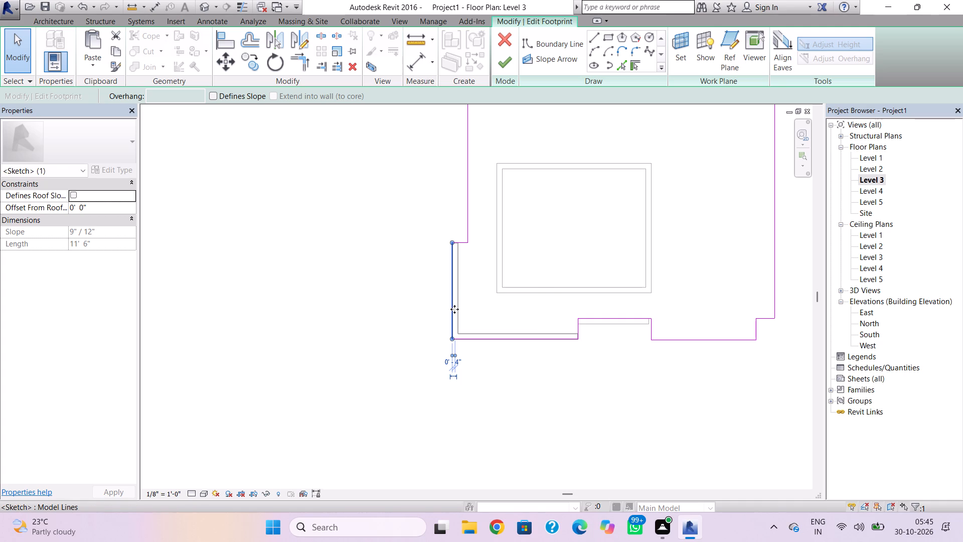
{"action": "key", "text": "Right"}
{"action": "key", "text": "Right"}
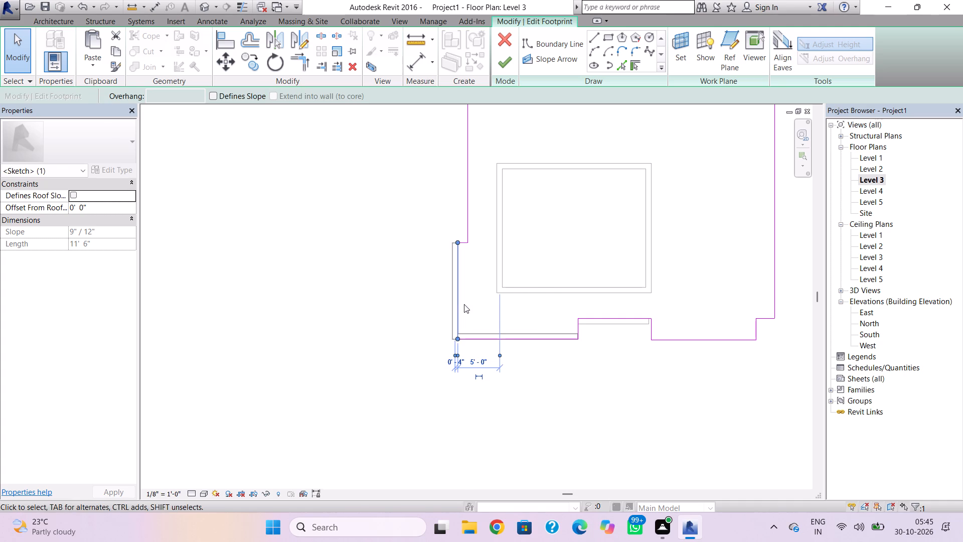
Move the roof footprint's adjoining south boundary line inward to the inner face of the south wall.
{"action": "left_click", "coordinate": [478, 335]}
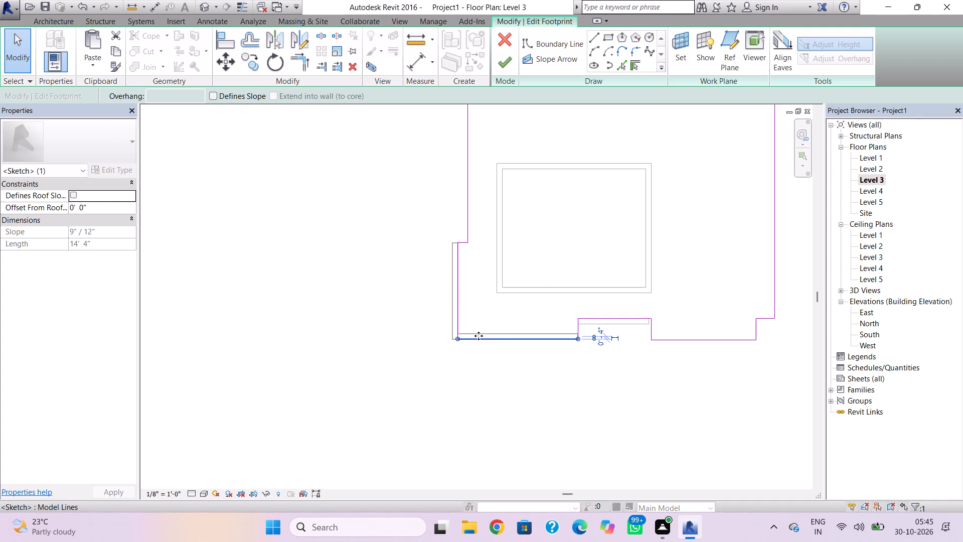
{"action": "key", "text": "Up"}
{"action": "key", "text": "Up"}
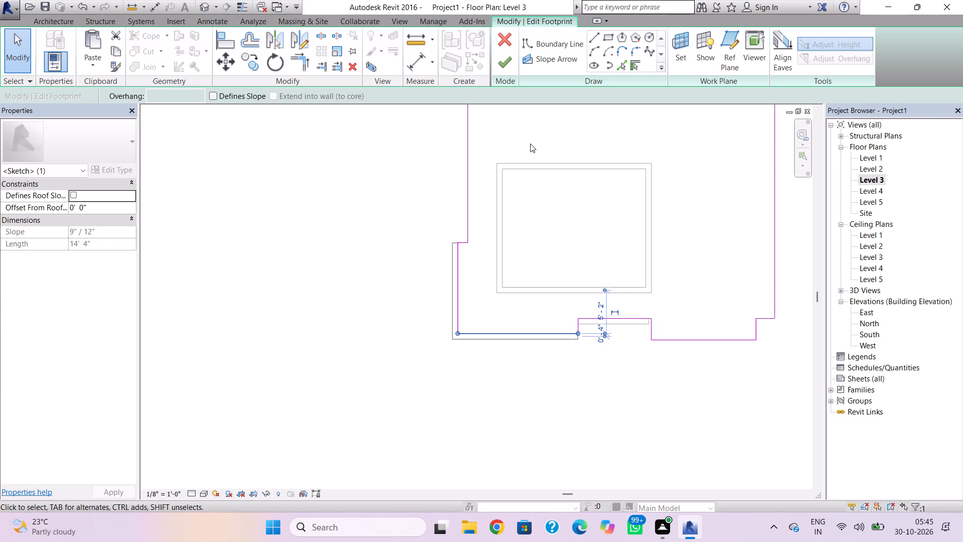
Finish the Level 3 roof footprint edit and accept attaching the highlighted west and south walls to the roof.
{"action": "left_click", "coordinate": [508, 68]}
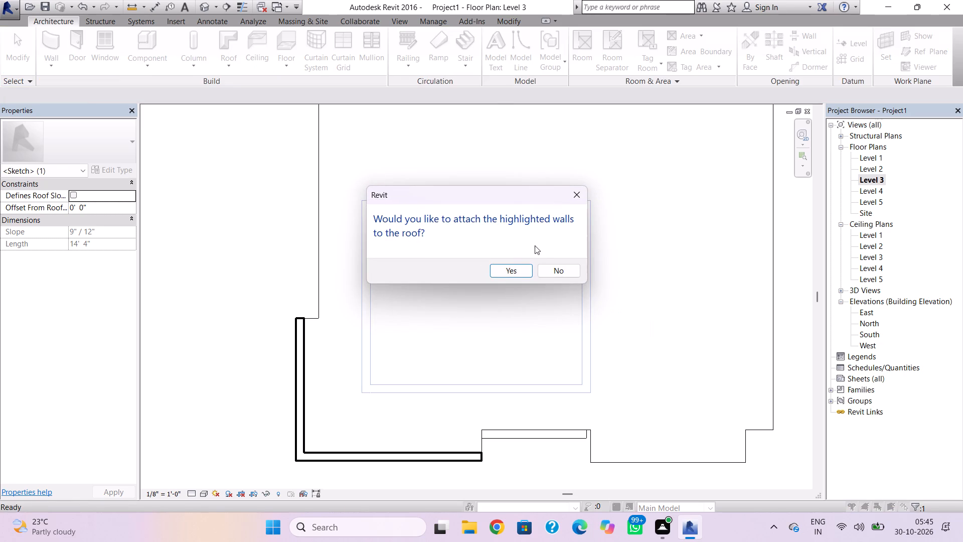
{"action": "left_click", "coordinate": [522, 270]}
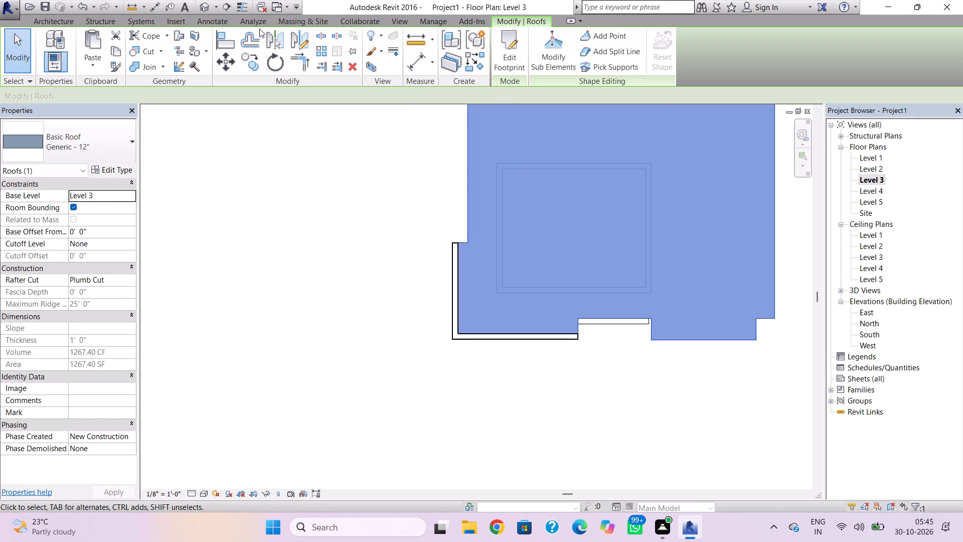
In the 3D view, set the unconnected height of the south Level 3 wall to 8'.
{"action": "left_click", "coordinate": [201, 10]}
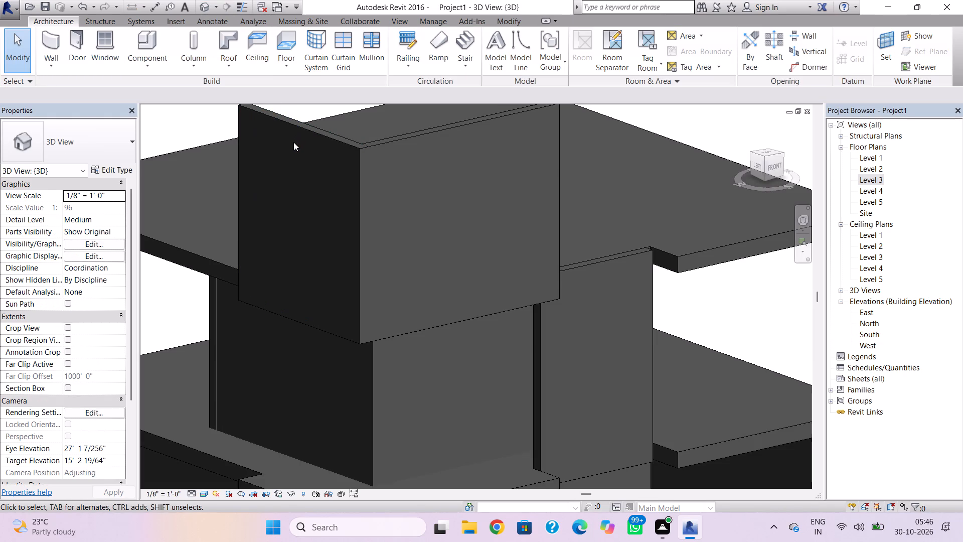
{"action": "left_click", "coordinate": [362, 147]}
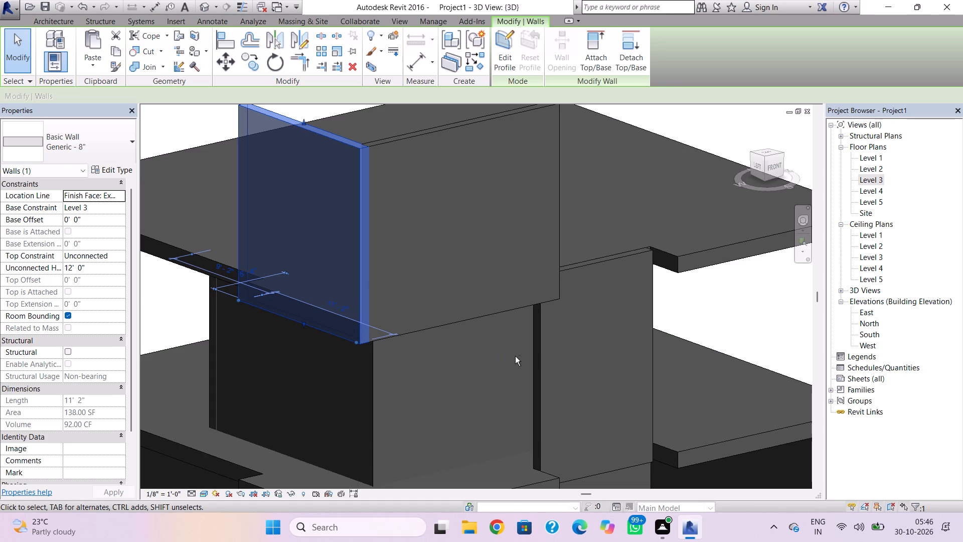
{"action": "right_click_drag", "start_coordinate": [515, 356], "coordinate": [541, 226], "text": "shift"}
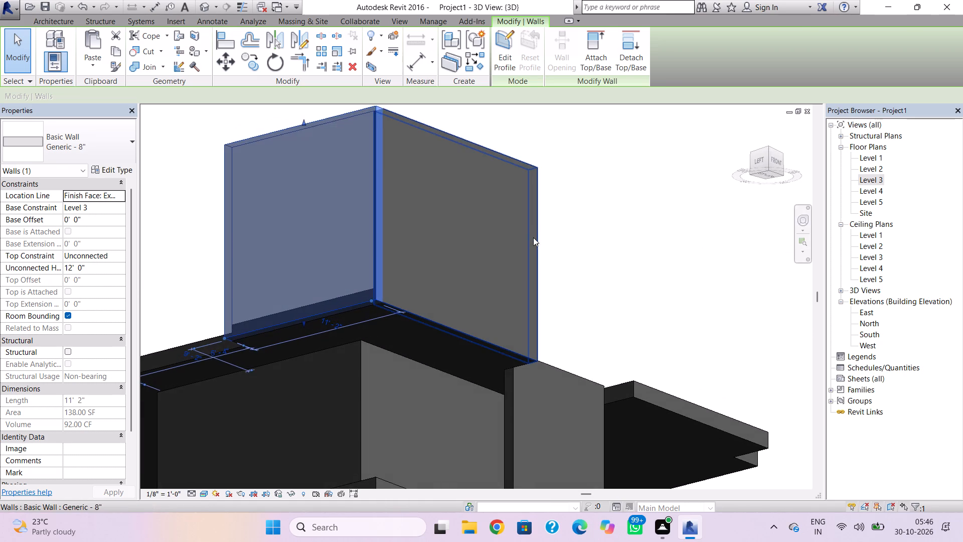
{"action": "key", "text": "Escape"}
{"action": "scroll", "coordinate": [520, 296], "scroll_direction": "down", "scroll_amount": 2}
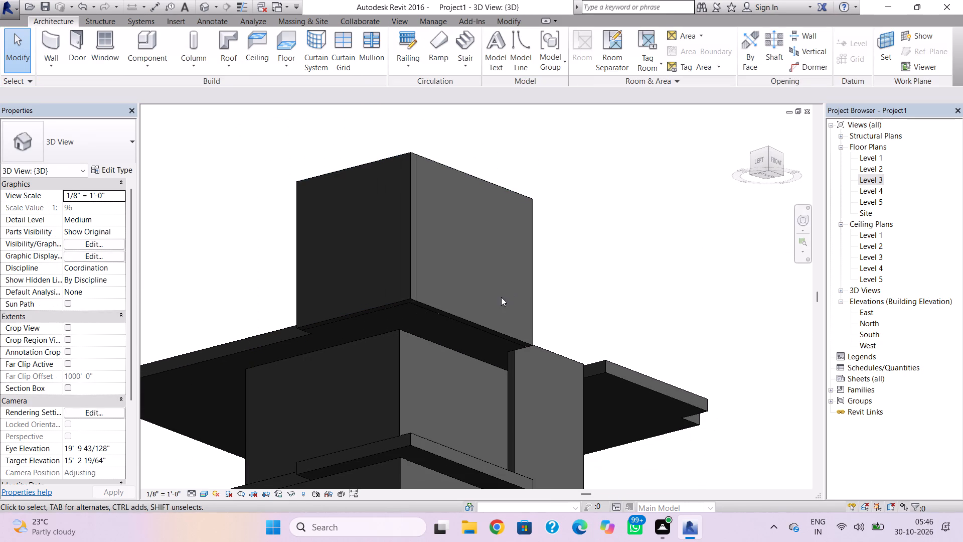
{"action": "left_click", "coordinate": [424, 161]}
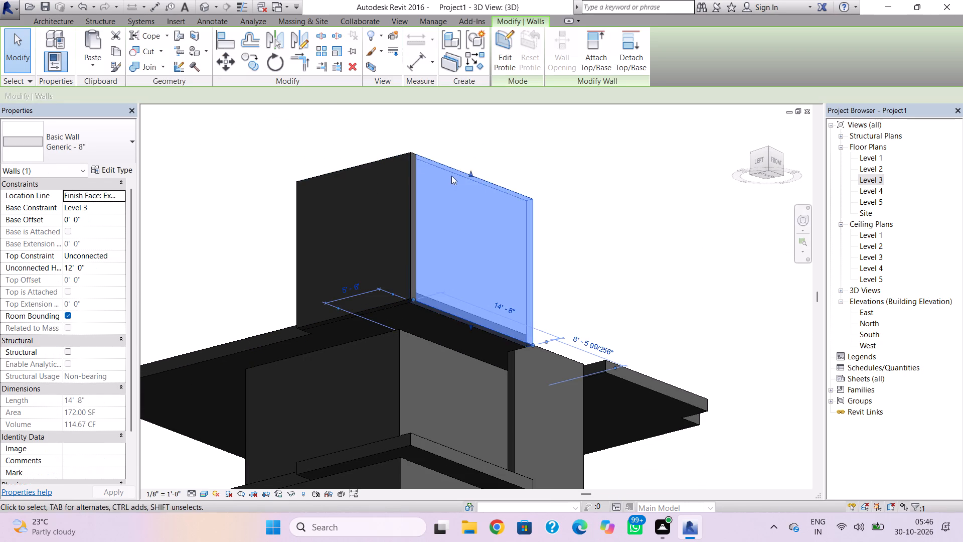
{"action": "left_click", "coordinate": [90, 274]}
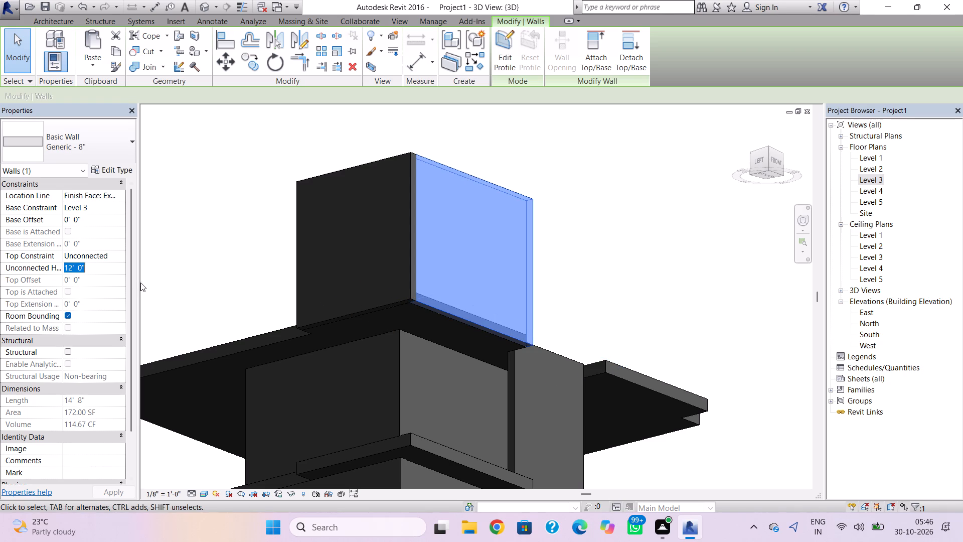
{"action": "key", "text": "8"}
{"action": "key", "text": "apostrophe"}
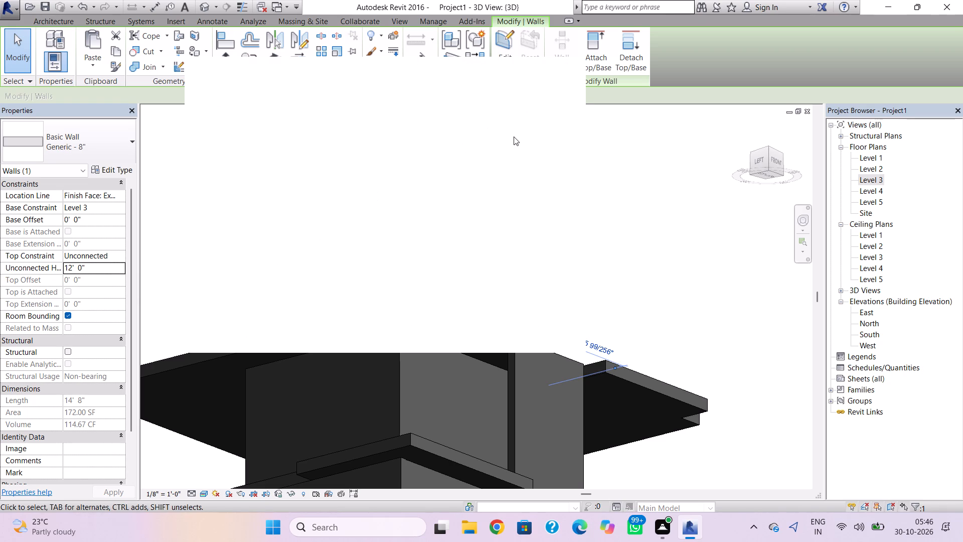
{"action": "left_click", "coordinate": [562, 76]}
{"action": "left_click", "coordinate": [109, 271]}
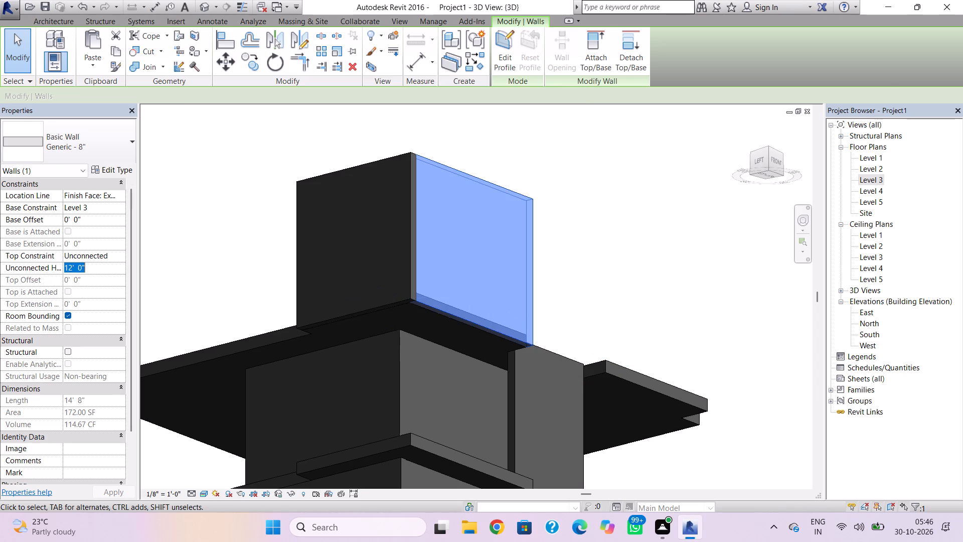
{"action": "key", "text": "8"}
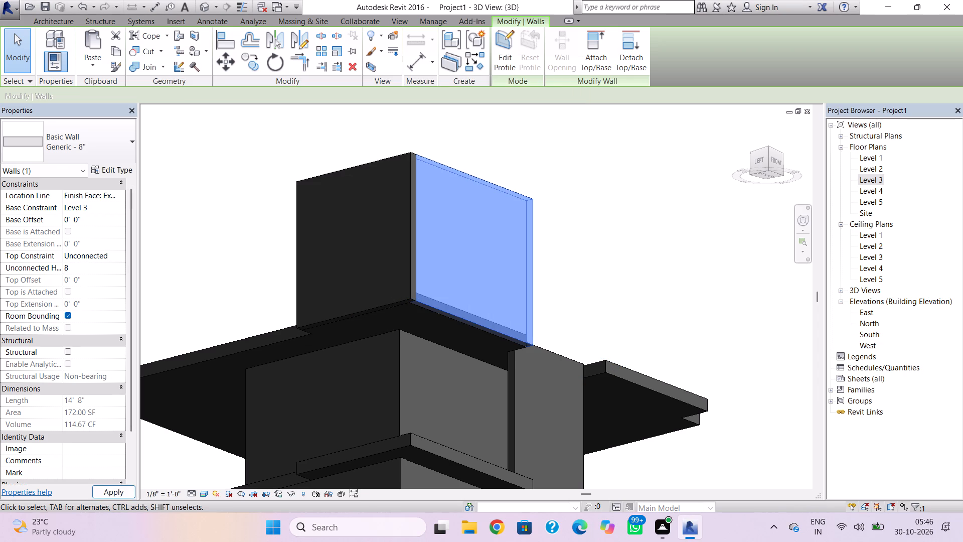
{"action": "key", "text": "apostrophe"}
{"action": "key", "text": "Return"}
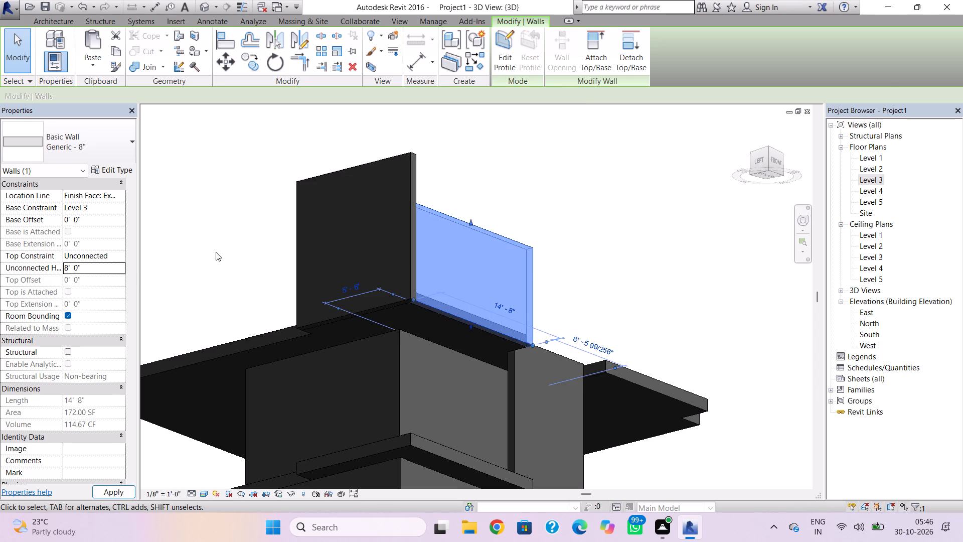
Set the unconnected height of the adjoining west Level 3 wall to 8'.
{"action": "left_click", "coordinate": [336, 170]}
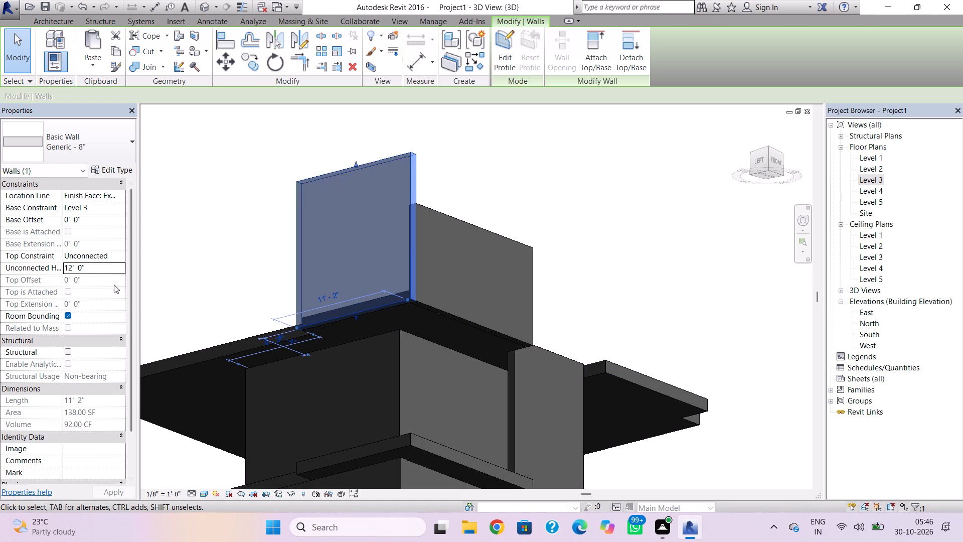
{"action": "left_click", "coordinate": [103, 270]}
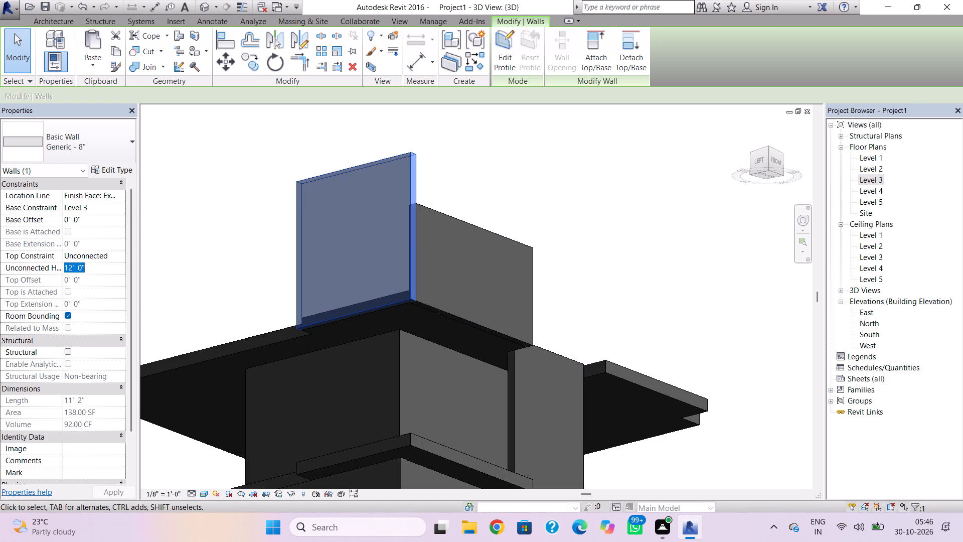
{"action": "key", "text": "8"}
{"action": "key", "text": "apostrophe"}
{"action": "key", "text": "Return"}
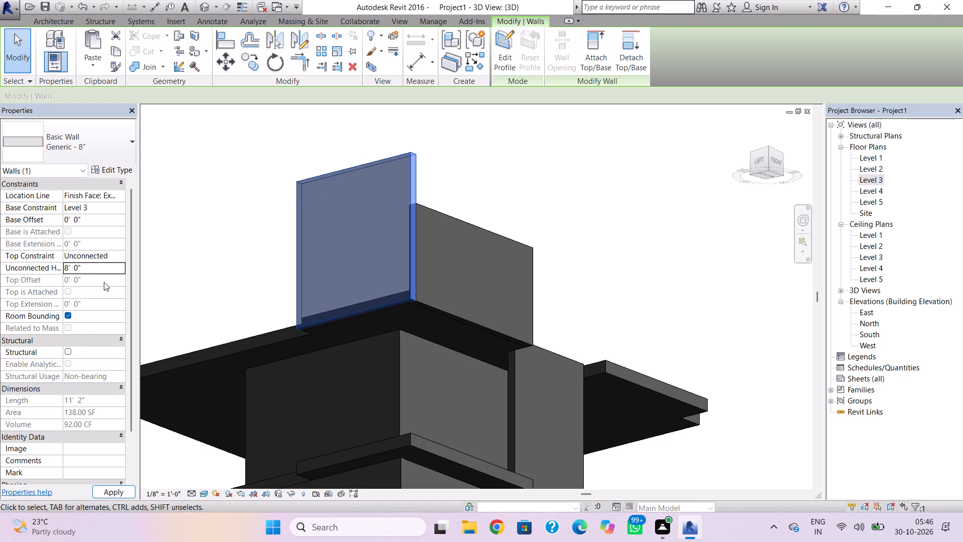
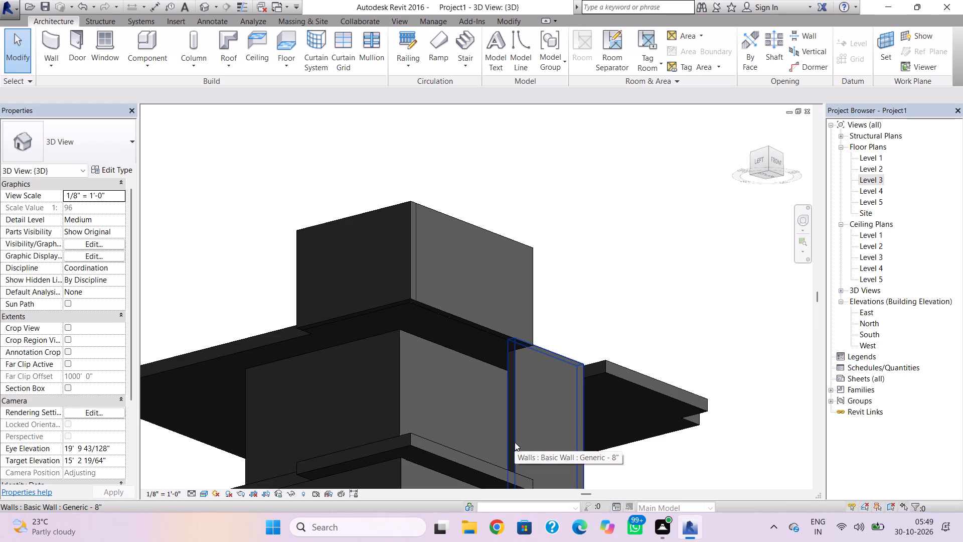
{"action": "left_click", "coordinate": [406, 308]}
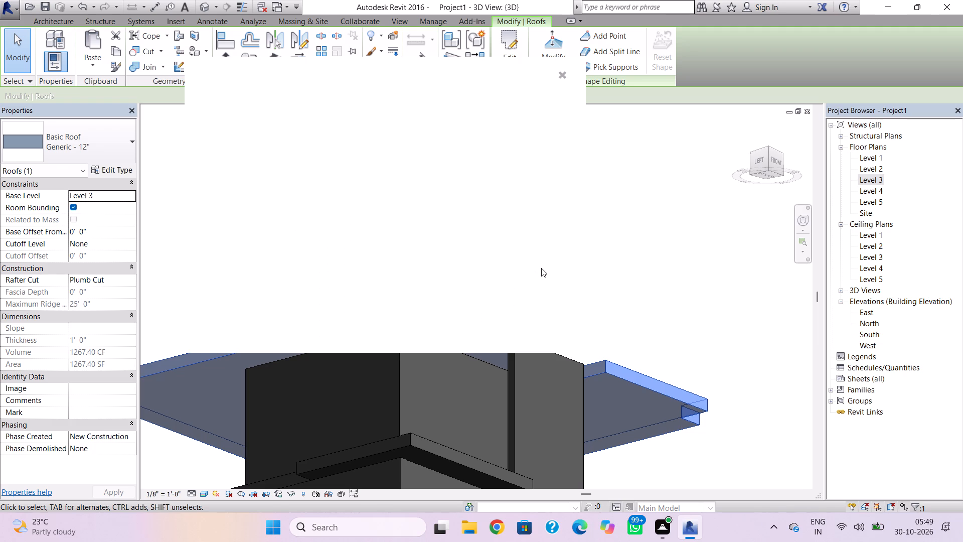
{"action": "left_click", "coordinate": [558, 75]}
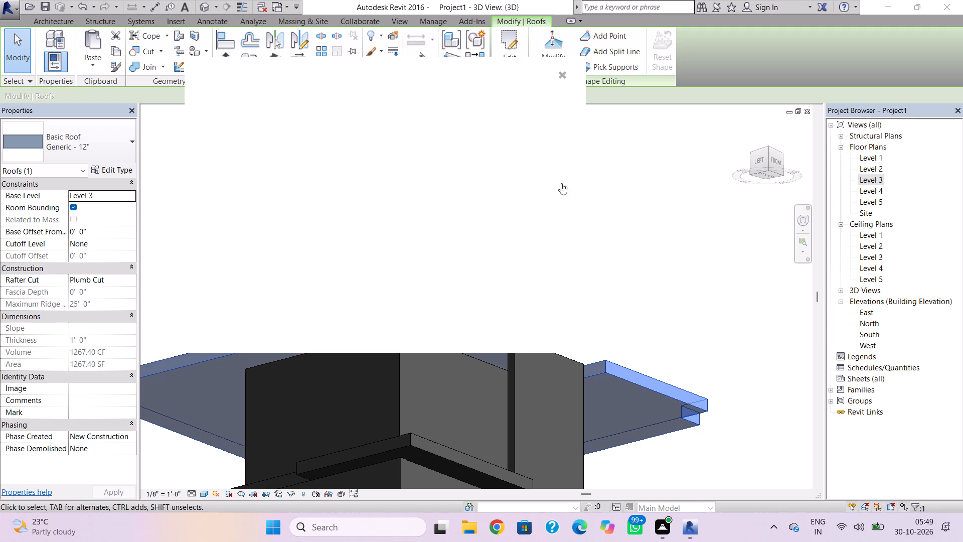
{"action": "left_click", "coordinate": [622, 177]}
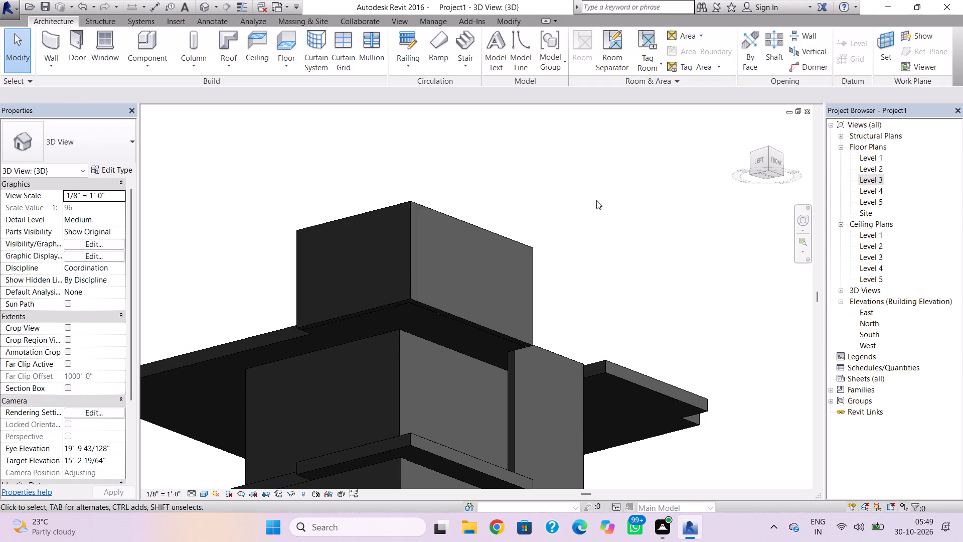
Change the type of the adjoining south and west Level 3 walls to Generic - 5".
{"action": "left_click", "coordinate": [498, 227]}
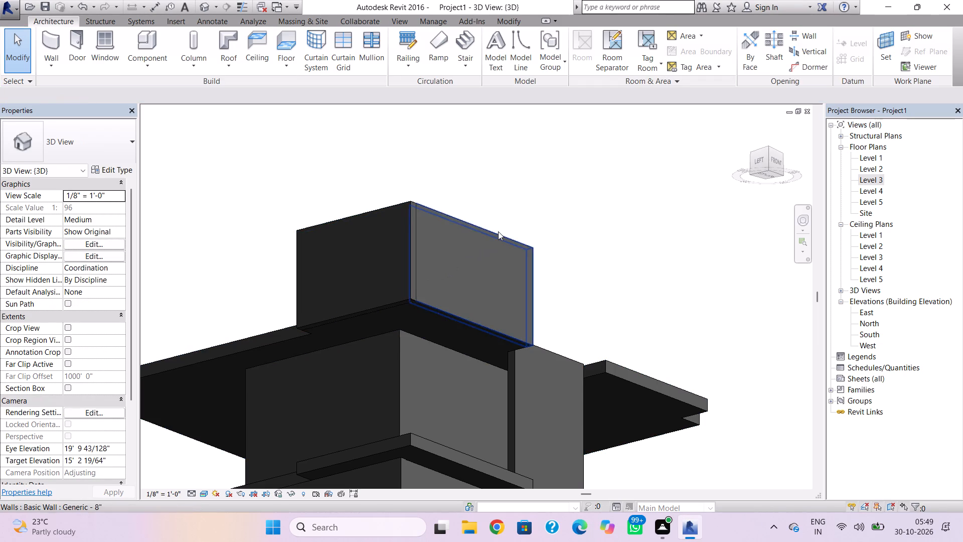
{"action": "left_click", "coordinate": [498, 231]}
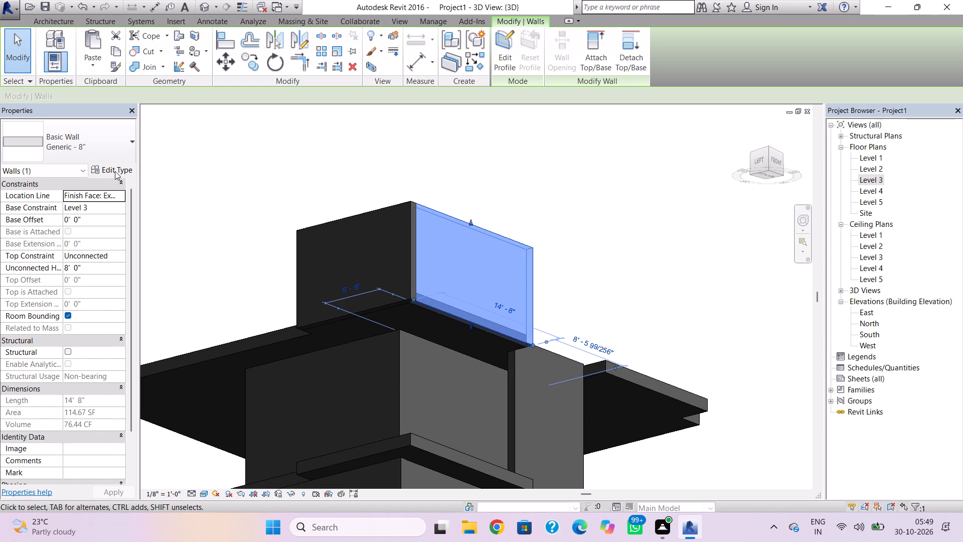
{"action": "left_click", "coordinate": [375, 205]}
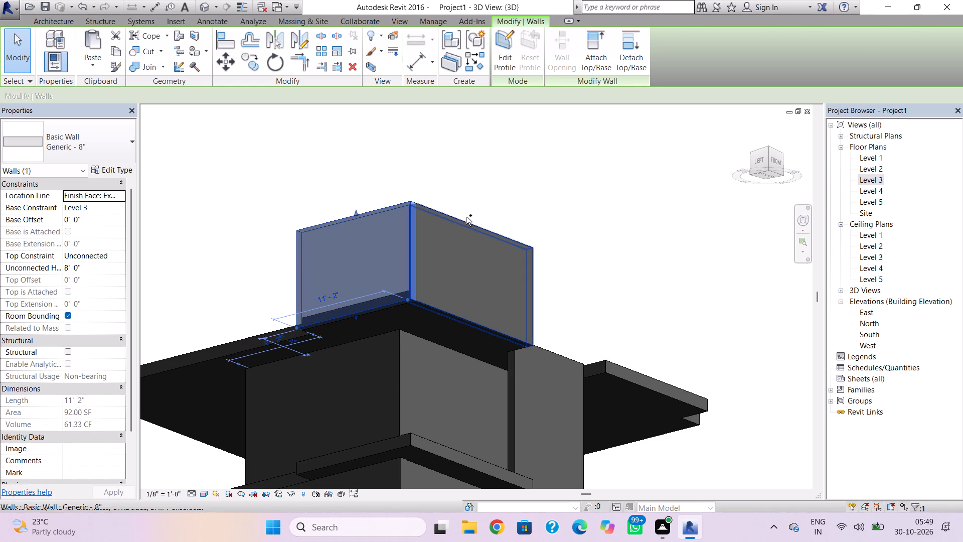
{"action": "left_click", "coordinate": [476, 205]}
{"action": "left_click", "coordinate": [465, 222]}
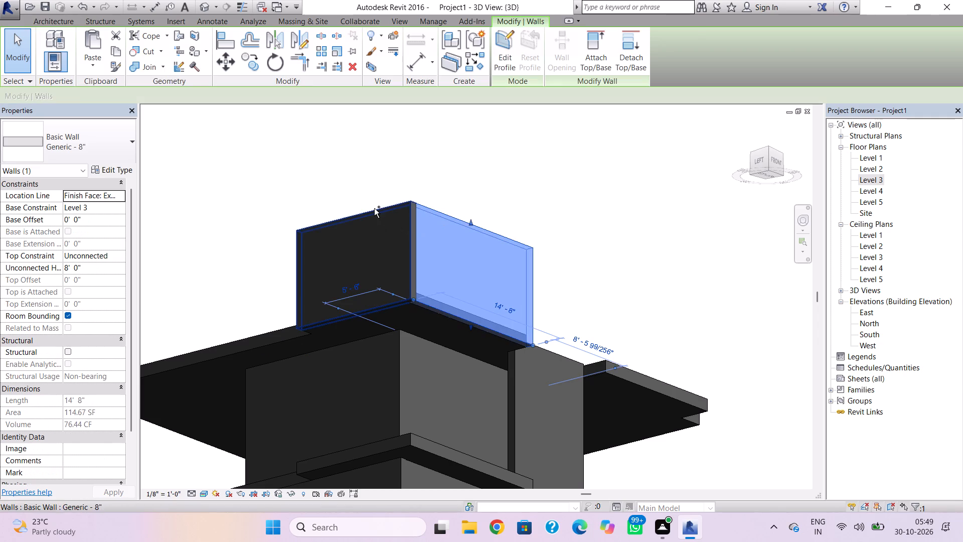
{"action": "left_click", "coordinate": [374, 208], "text": "ctrl"}
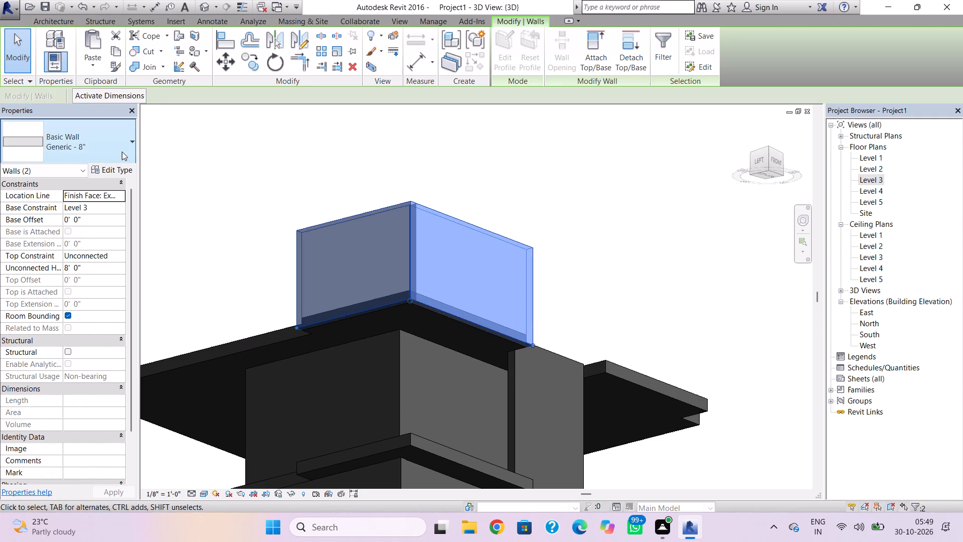
{"action": "left_click", "coordinate": [122, 152]}
{"action": "scroll", "coordinate": [108, 295], "scroll_direction": "down", "scroll_amount": 3}
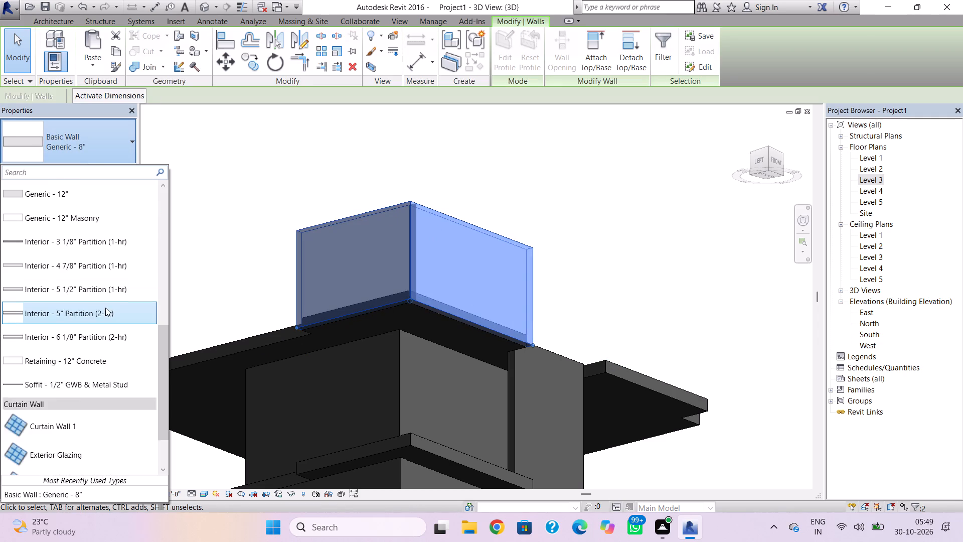
{"action": "scroll", "coordinate": [101, 303], "scroll_direction": "up", "scroll_amount": 7}
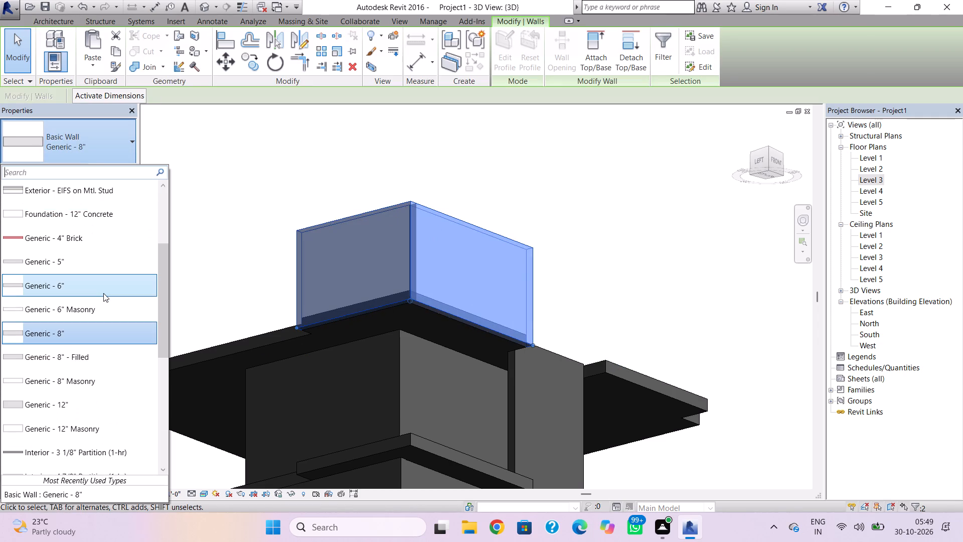
{"action": "left_click", "coordinate": [113, 268]}
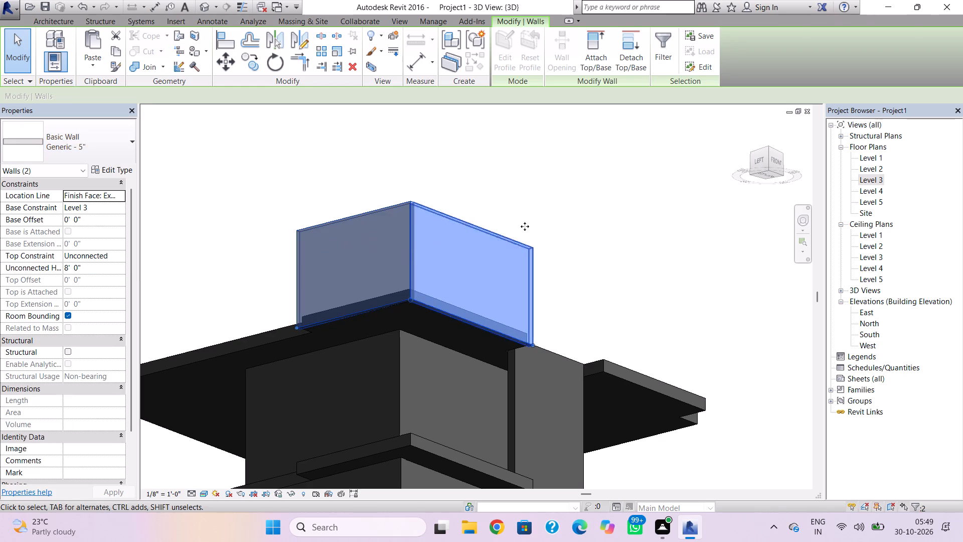
{"action": "left_click", "coordinate": [541, 223]}
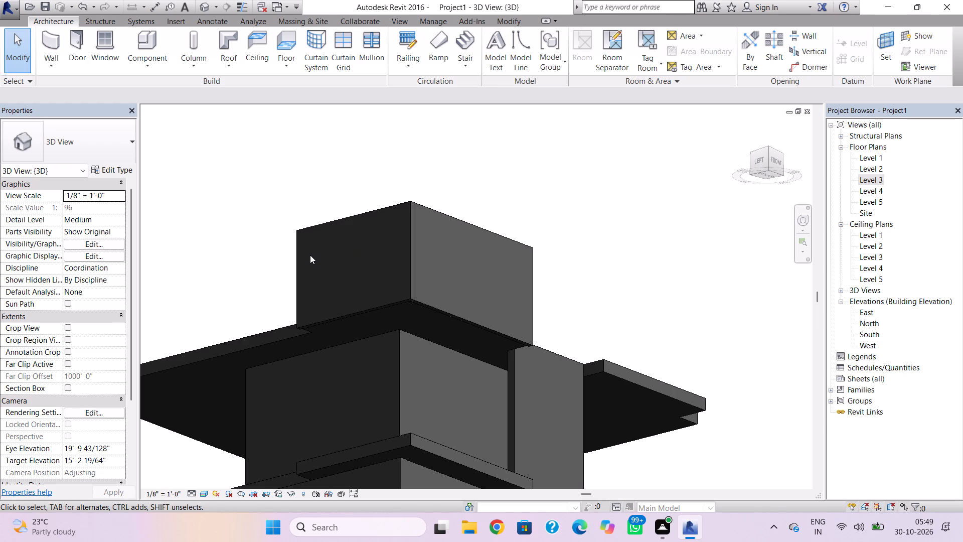
Edit the Level 2 roof footprint, moving the short west jog line north to 0'-6" from the inner room's north wall, and finish the sketch.
{"action": "scroll", "coordinate": [298, 277], "scroll_direction": "down", "scroll_amount": 3}
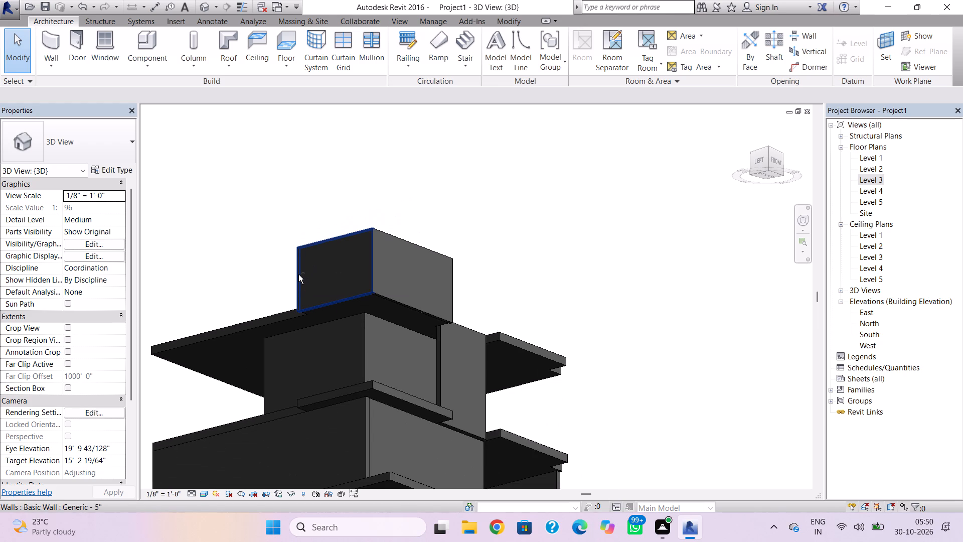
{"action": "right_click_drag", "start_coordinate": [299, 275], "coordinate": [312, 403], "text": "shift"}
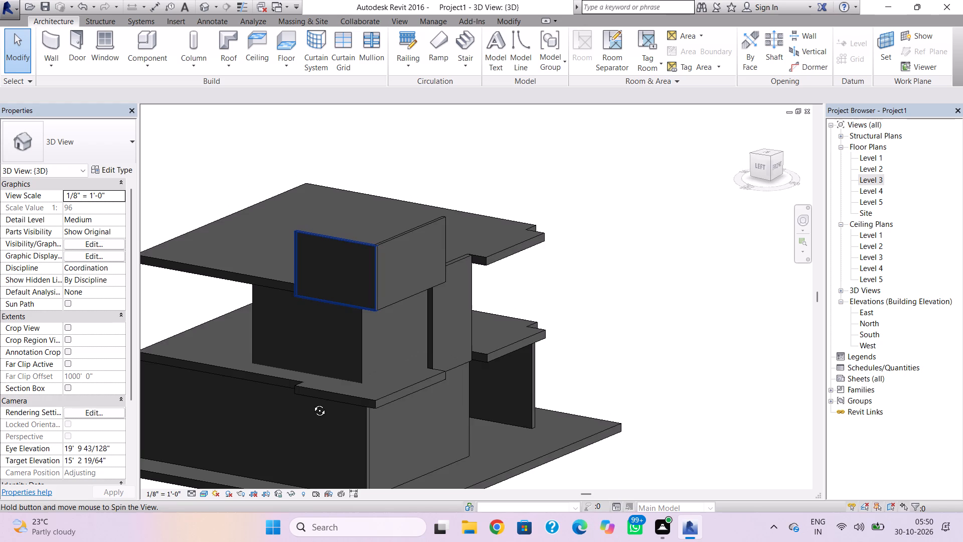
{"action": "right_click_drag", "start_coordinate": [312, 403], "coordinate": [299, 394], "text": "shift"}
{"action": "double_click", "coordinate": [299, 392]}
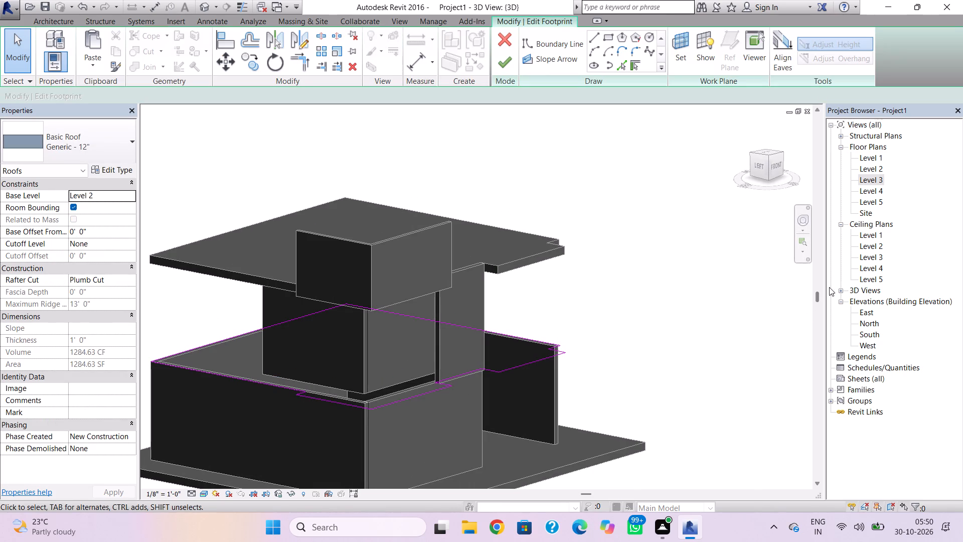
{"action": "double_click", "coordinate": [874, 179]}
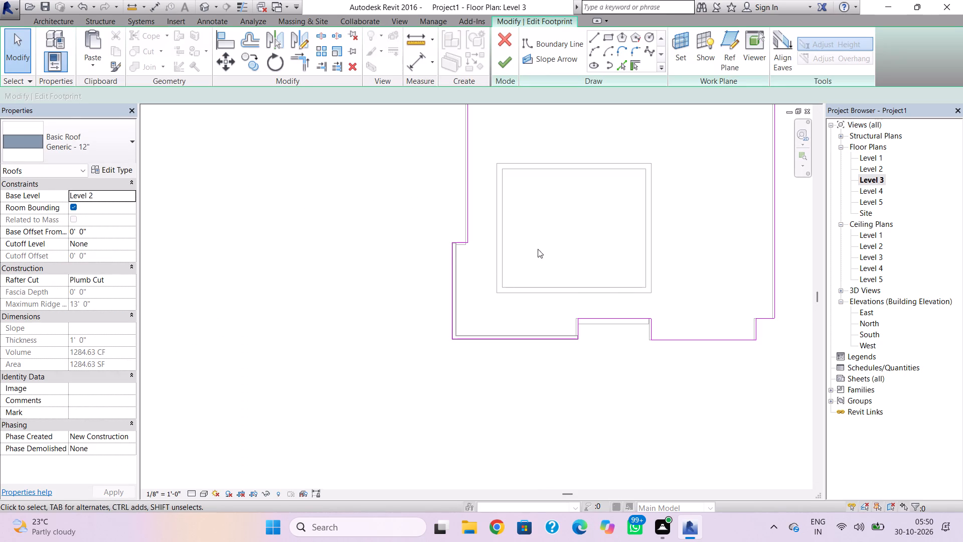
{"action": "left_click", "coordinate": [458, 241]}
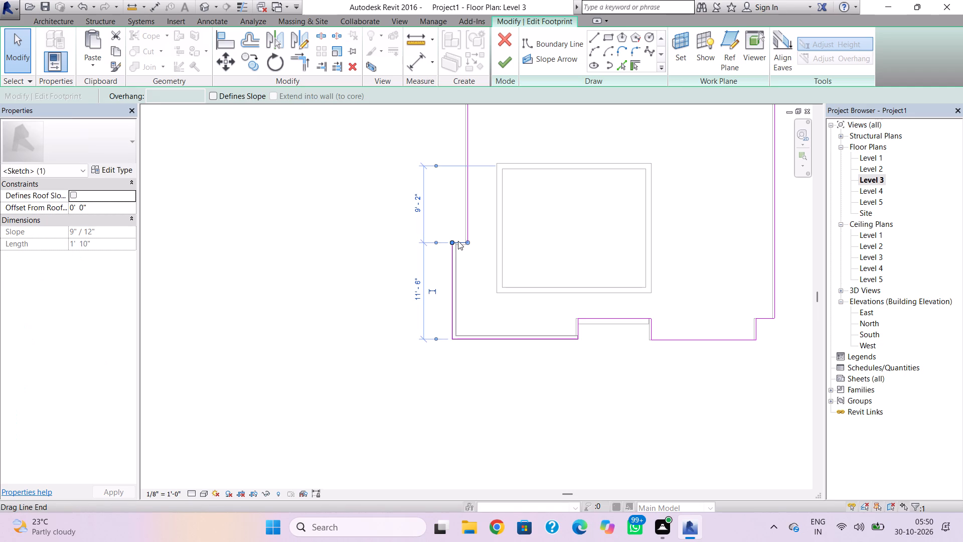
{"action": "key", "text": "Up"}
{"action": "key", "text": "Up"}
{"action": "key", "text": "Up"}
{"action": "key", "text": "Up"}
{"action": "key", "text": "Up"}
{"action": "key", "text": "Up"}
{"action": "key", "text": "Up"}
{"action": "key", "text": "Up"}
{"action": "key", "text": "Up"}
{"action": "key", "text": "Up"}
{"action": "key", "text": "Up"}
{"action": "key", "text": "Up"}
{"action": "key", "text": "Up"}
{"action": "key", "text": "Up"}
{"action": "key", "text": "Up"}
{"action": "key", "text": "Up"}
{"action": "key", "text": "Up"}
{"action": "key", "text": "Up"}
{"action": "key", "text": "Up"}
{"action": "key", "text": "Up"}
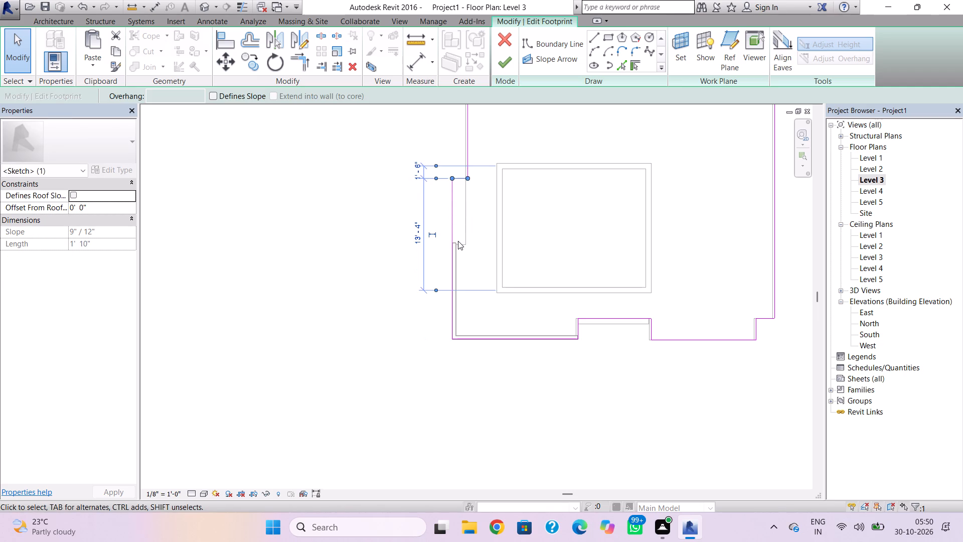
{"action": "key", "text": "Up"}
{"action": "key", "text": "Up"}
{"action": "key", "text": "Up"}
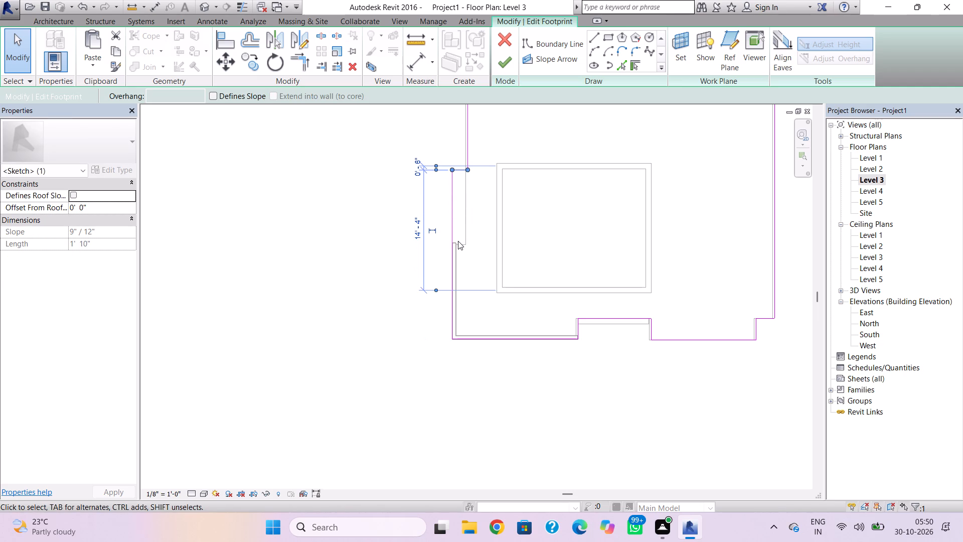
{"action": "left_click", "coordinate": [503, 71]}
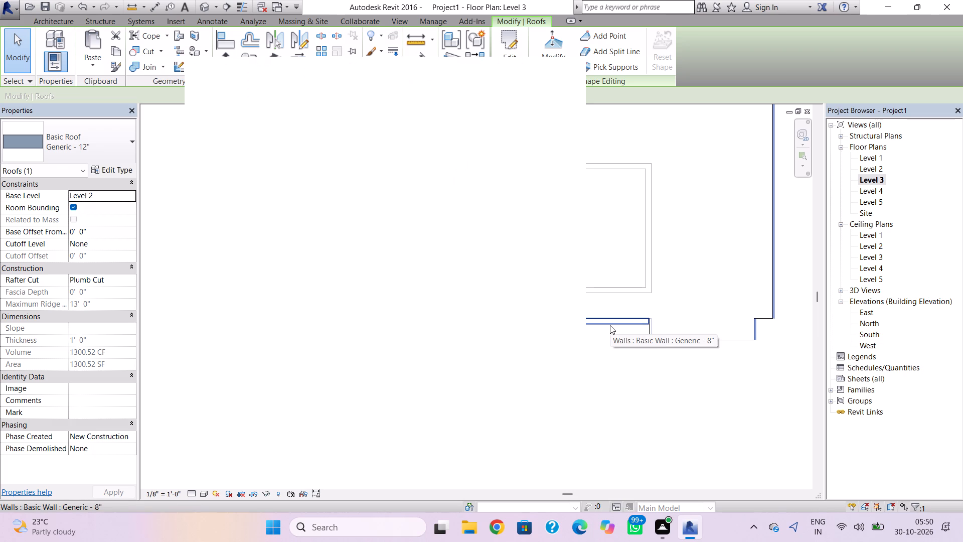
{"action": "left_click", "coordinate": [560, 71]}
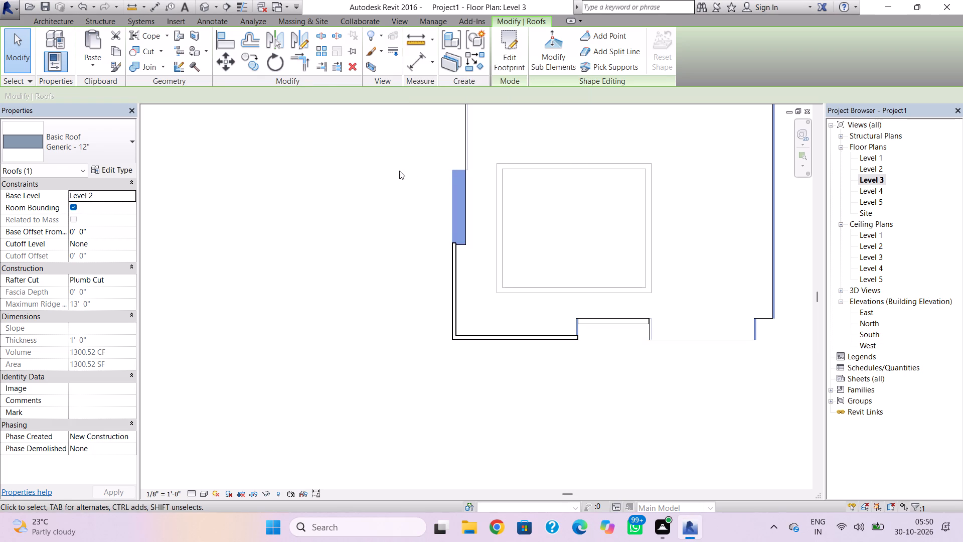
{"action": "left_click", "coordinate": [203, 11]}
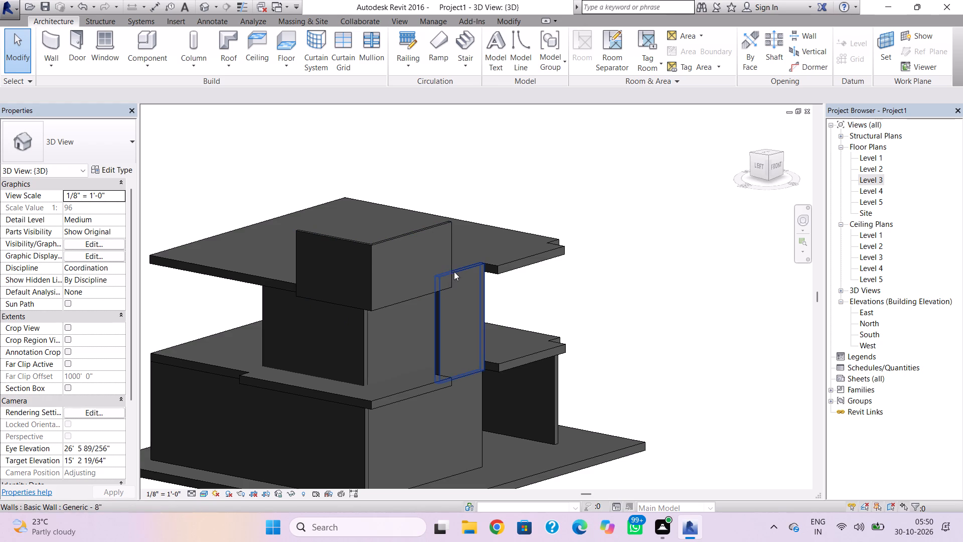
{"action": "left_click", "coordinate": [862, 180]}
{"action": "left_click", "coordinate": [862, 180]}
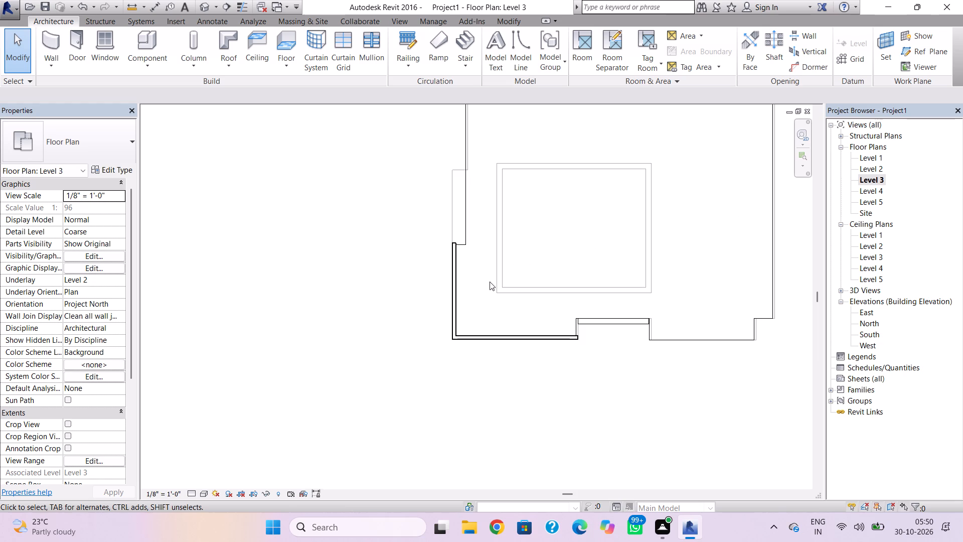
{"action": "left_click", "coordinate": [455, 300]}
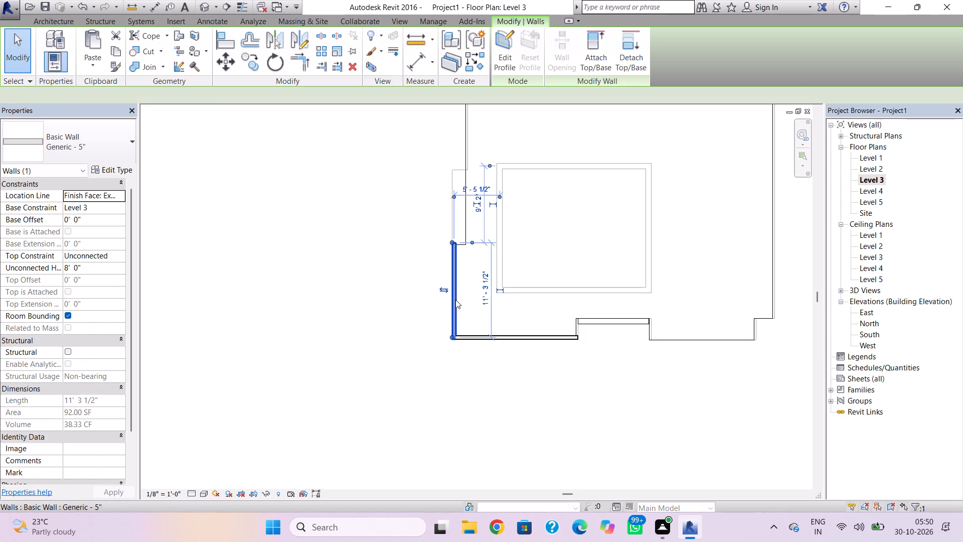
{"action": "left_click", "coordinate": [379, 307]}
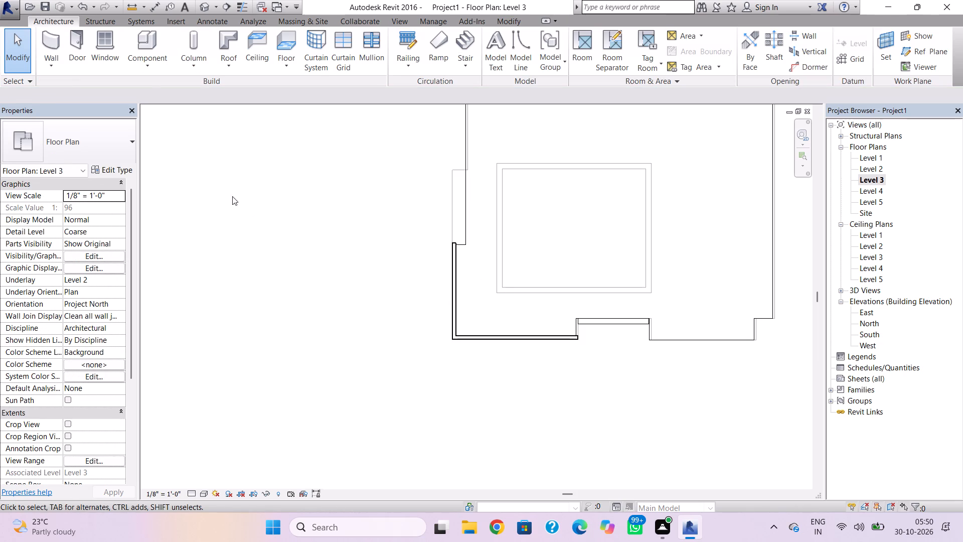
Delete the Level 3 roof in the 3D view.
{"action": "left_click", "coordinate": [207, 4]}
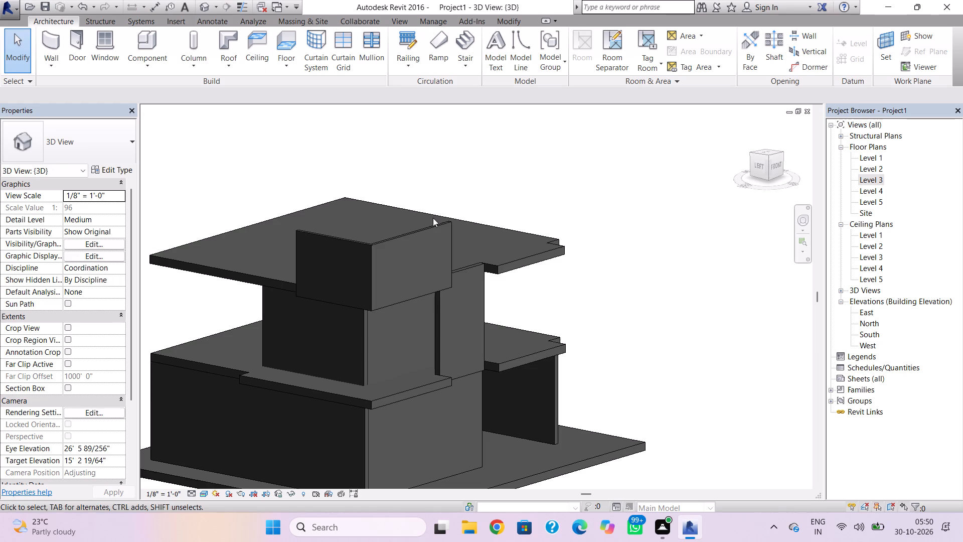
{"action": "left_click", "coordinate": [339, 237]}
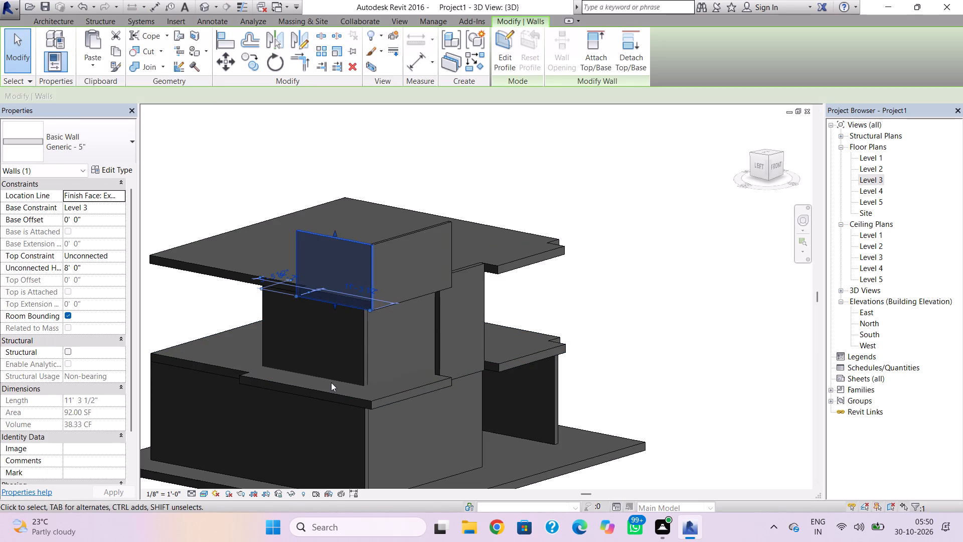
{"action": "left_click", "coordinate": [207, 270]}
{"action": "key", "text": "Delete"}
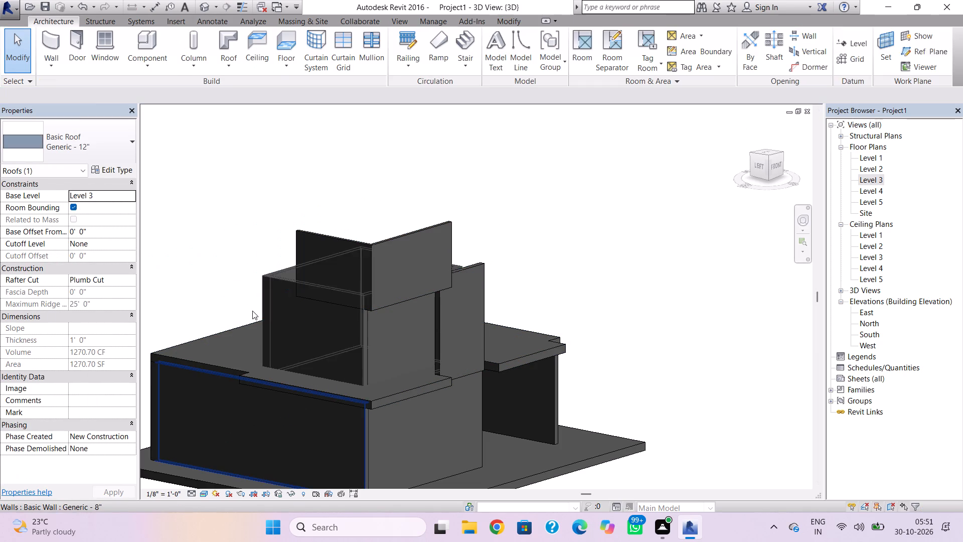
Copy the reshaped Level 2 roof and paste it aligned to Level 3.
{"action": "left_click", "coordinate": [246, 366]}
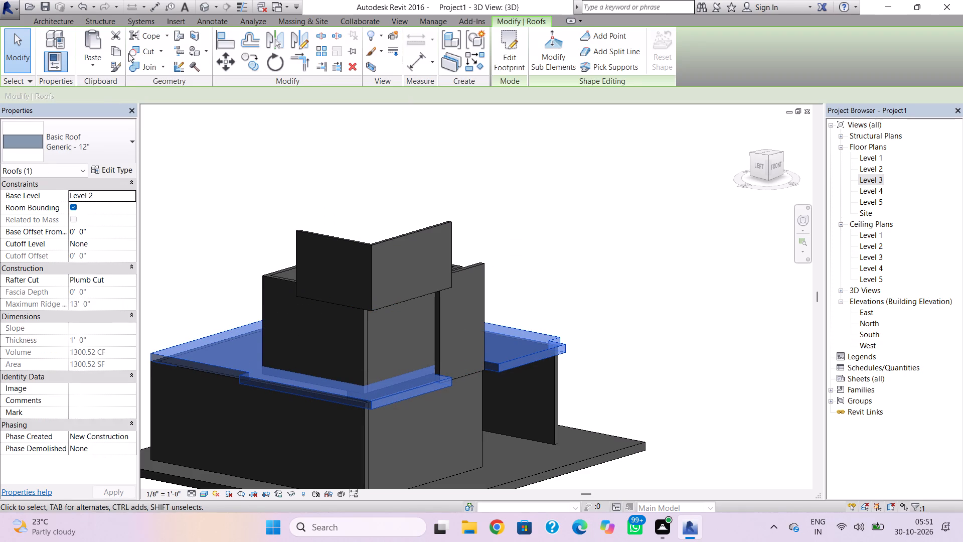
{"action": "left_click", "coordinate": [122, 50]}
{"action": "left_click", "coordinate": [103, 61]}
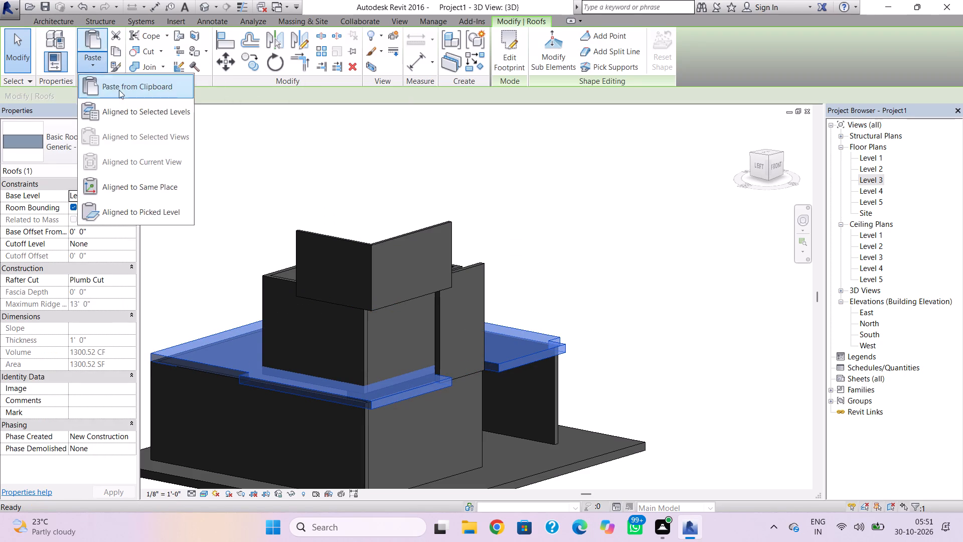
{"action": "left_click", "coordinate": [130, 112]}
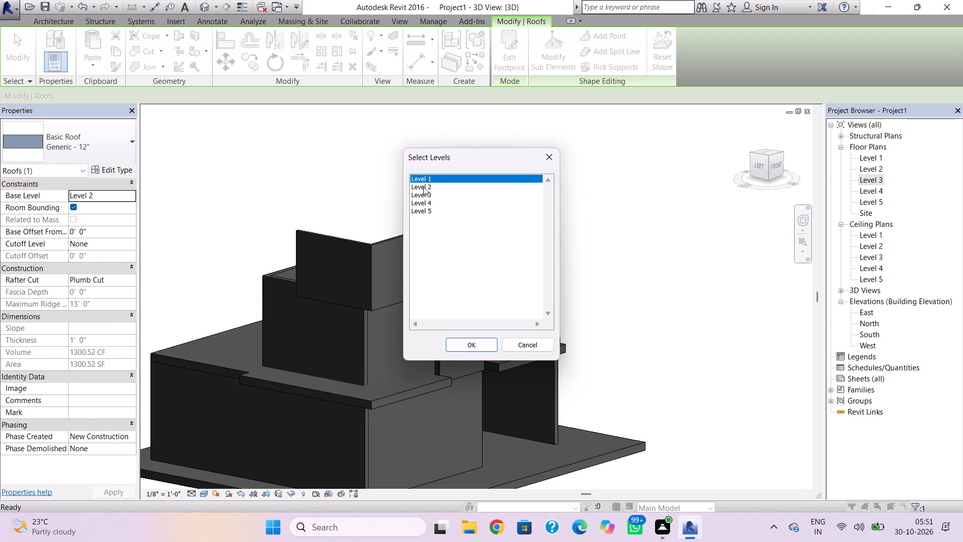
{"action": "left_click", "coordinate": [423, 187]}
{"action": "left_click", "coordinate": [426, 194]}
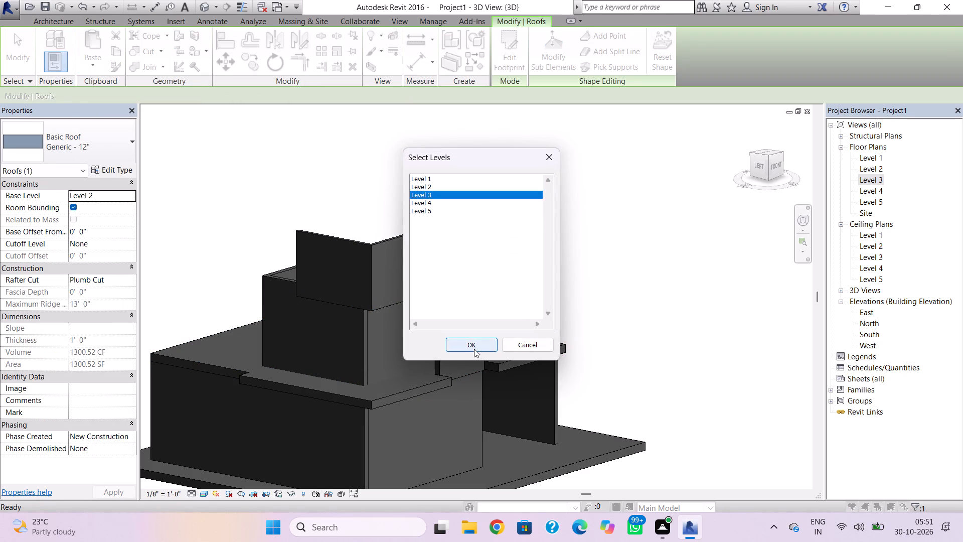
{"action": "left_click", "coordinate": [474, 348]}
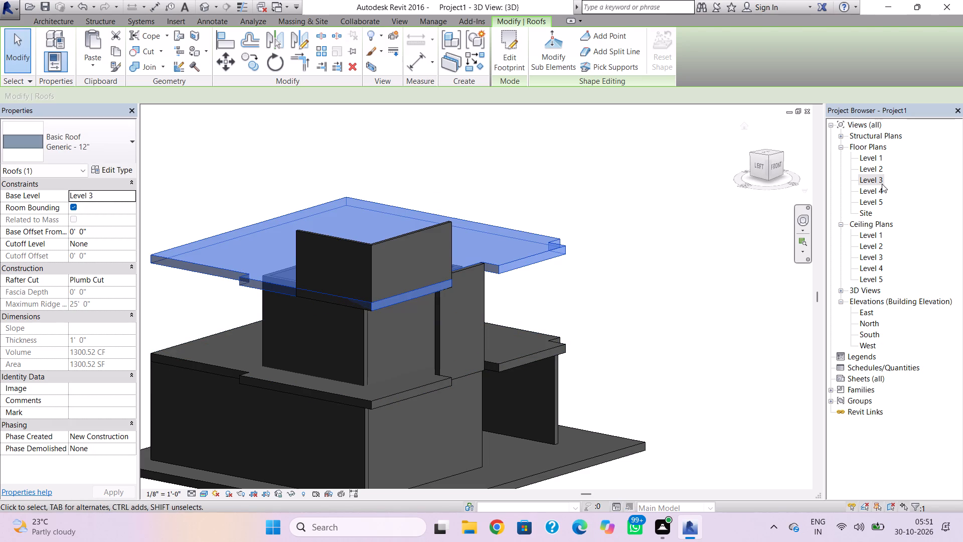
In the Level 3 plan, extend the north end of the west wall to the roof's jog corner, making it about 19'-11 1/2" long.
{"action": "left_click", "coordinate": [879, 179]}
{"action": "left_click", "coordinate": [879, 179]}
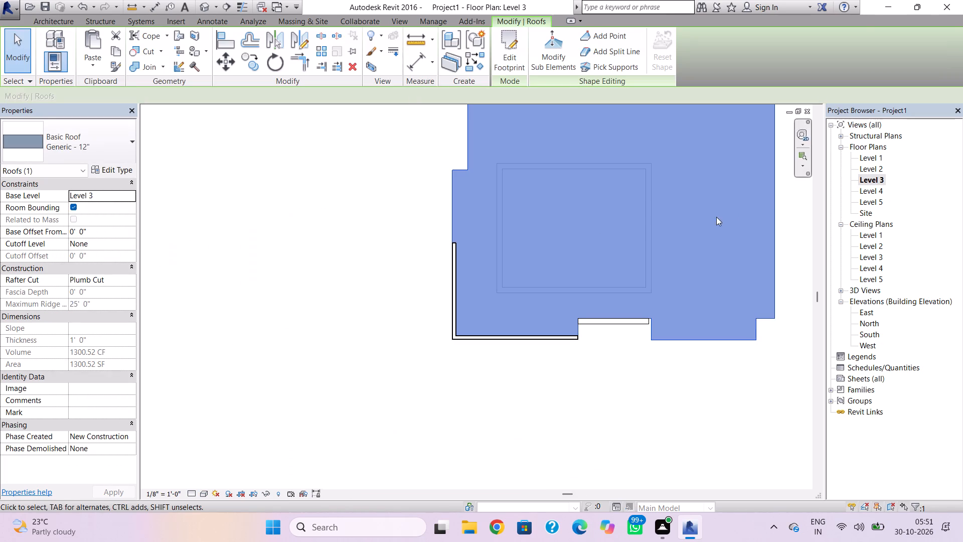
{"action": "left_click", "coordinate": [459, 251]}
{"action": "scroll", "coordinate": [458, 251], "scroll_direction": "up", "scroll_amount": 4}
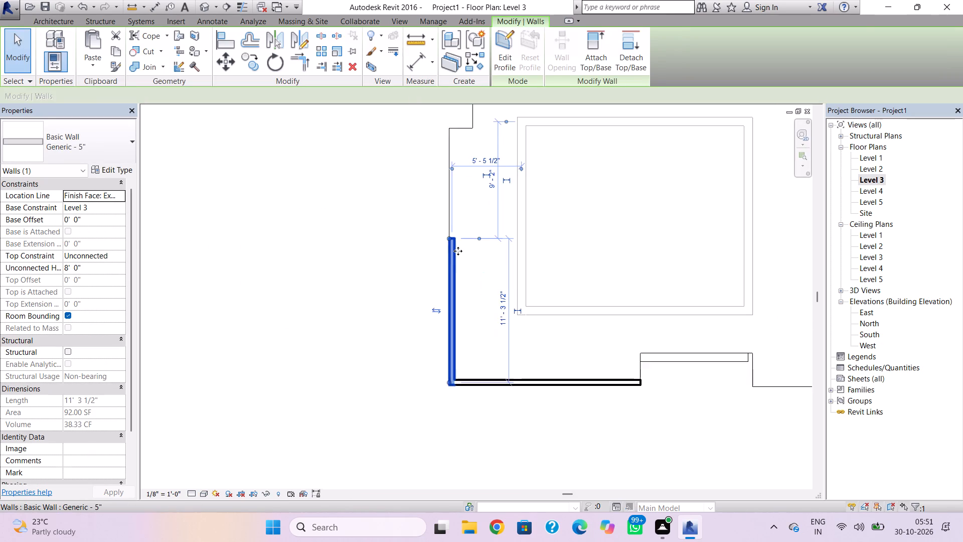
{"action": "left_click_drag", "start_coordinate": [444, 234], "coordinate": [441, 203]}
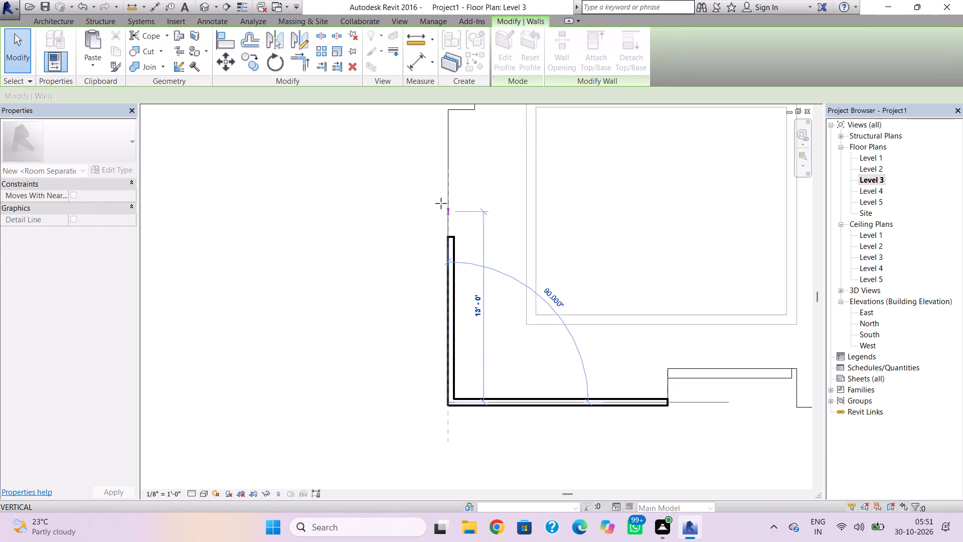
{"action": "left_click_drag", "start_coordinate": [441, 203], "coordinate": [447, 111]}
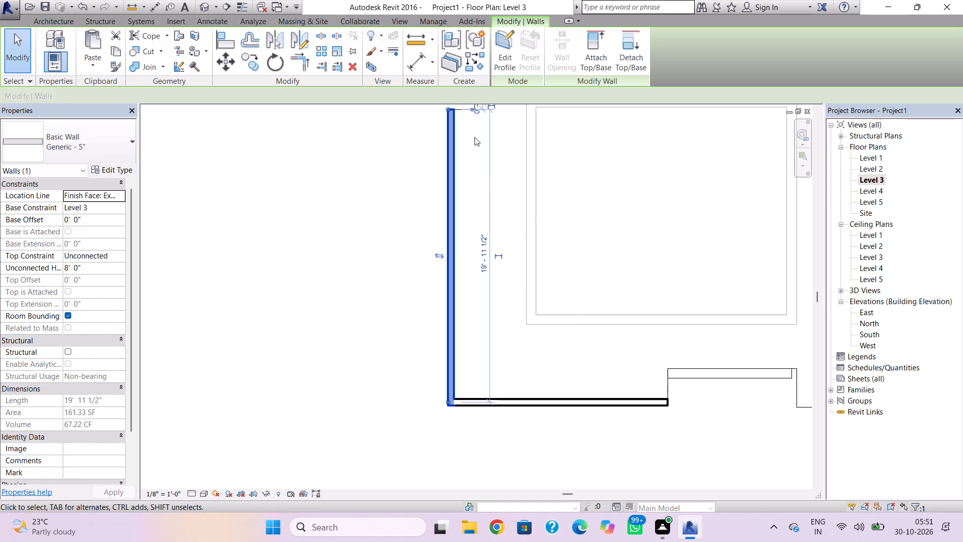
From the 3D view, start an in-place model in the Walls category, named Walls 1.
{"action": "left_click", "coordinate": [198, 9]}
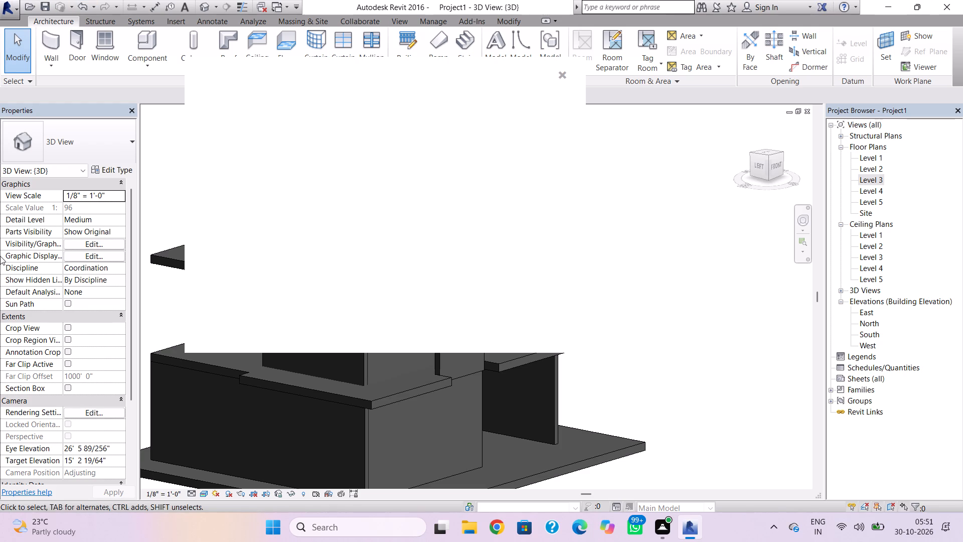
{"action": "left_click", "coordinate": [564, 72]}
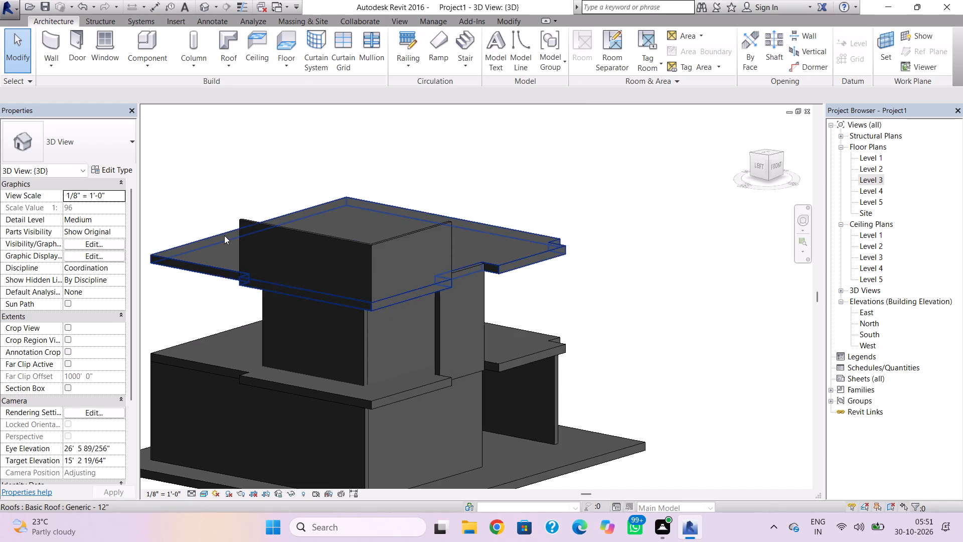
{"action": "left_click", "coordinate": [126, 65]}
{"action": "left_click", "coordinate": [141, 108]}
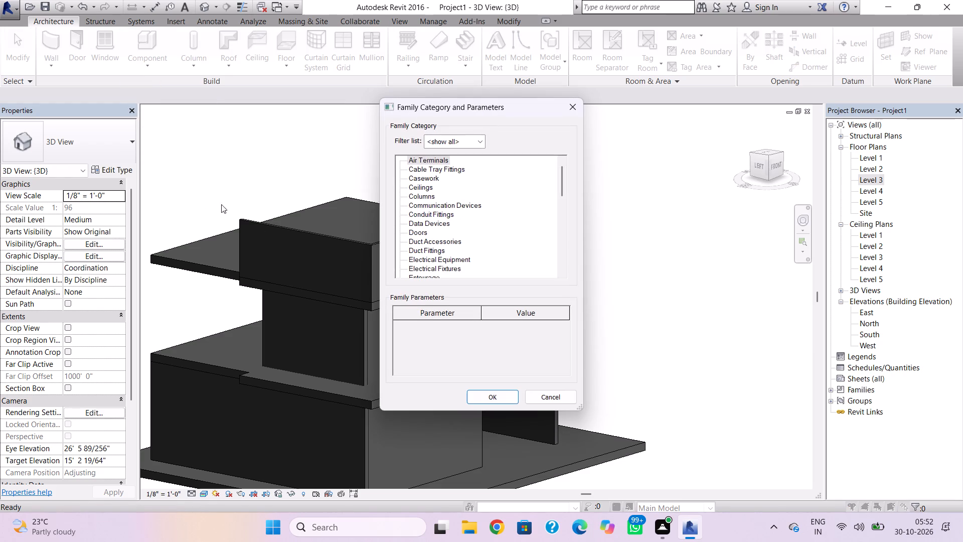
{"action": "scroll", "coordinate": [439, 254], "scroll_direction": "down", "scroll_amount": 14}
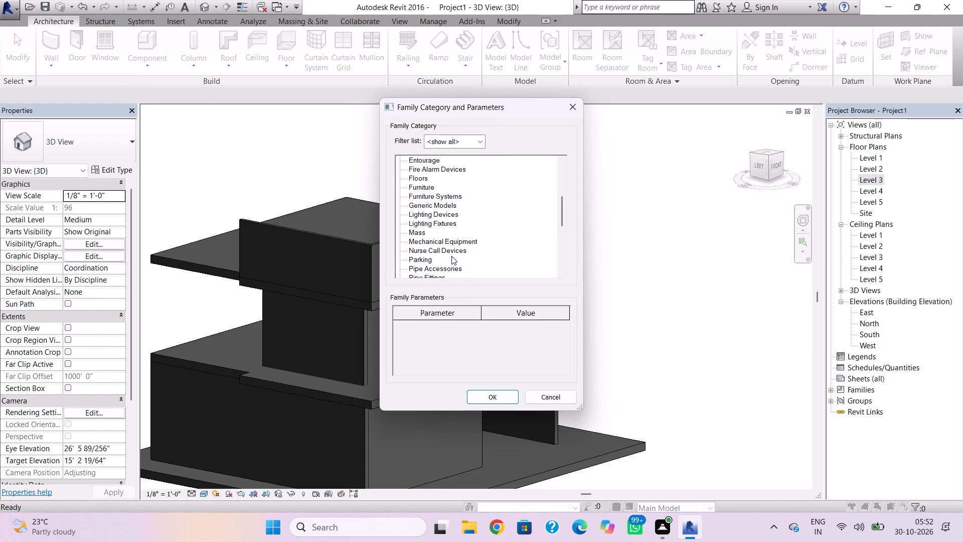
{"action": "scroll", "coordinate": [451, 256], "scroll_direction": "down", "scroll_amount": 17}
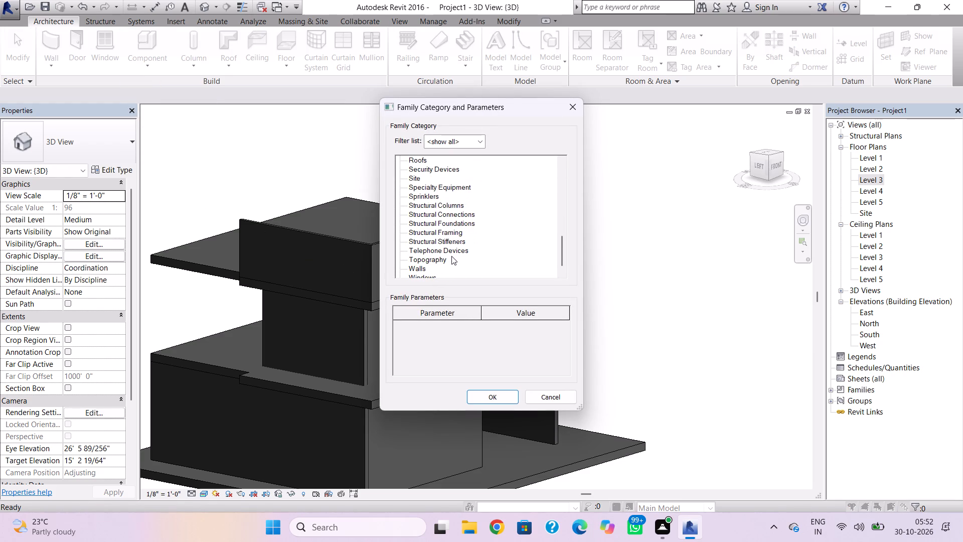
{"action": "left_click", "coordinate": [413, 257]}
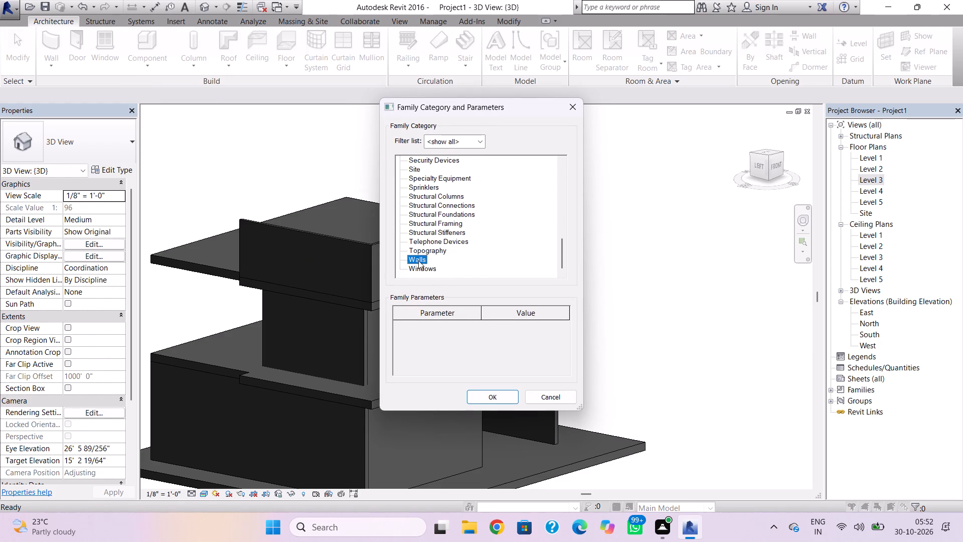
{"action": "left_click", "coordinate": [493, 399]}
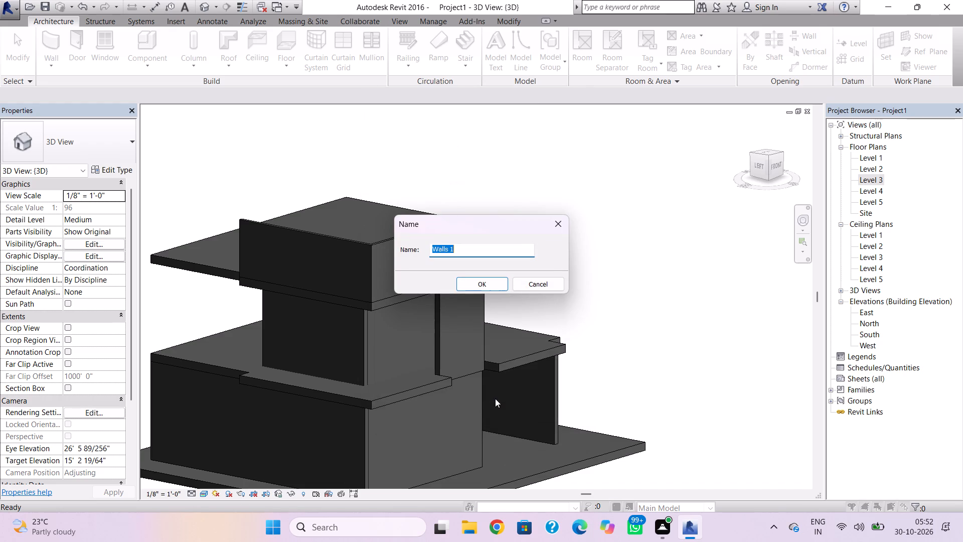
{"action": "left_click", "coordinate": [480, 289]}
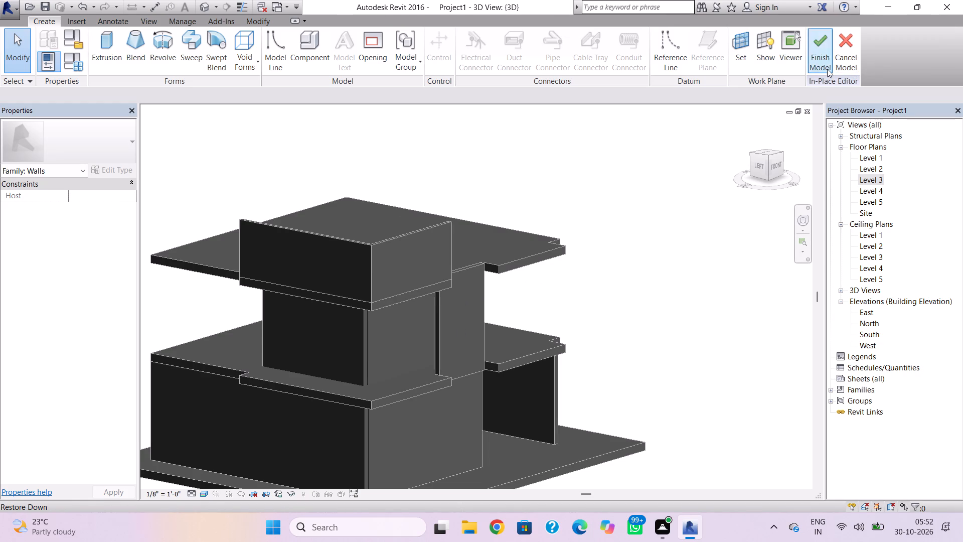
Set the work plane by picking the south edge face of the Level 2 roof's southwest overhang.
{"action": "left_click", "coordinate": [747, 45]}
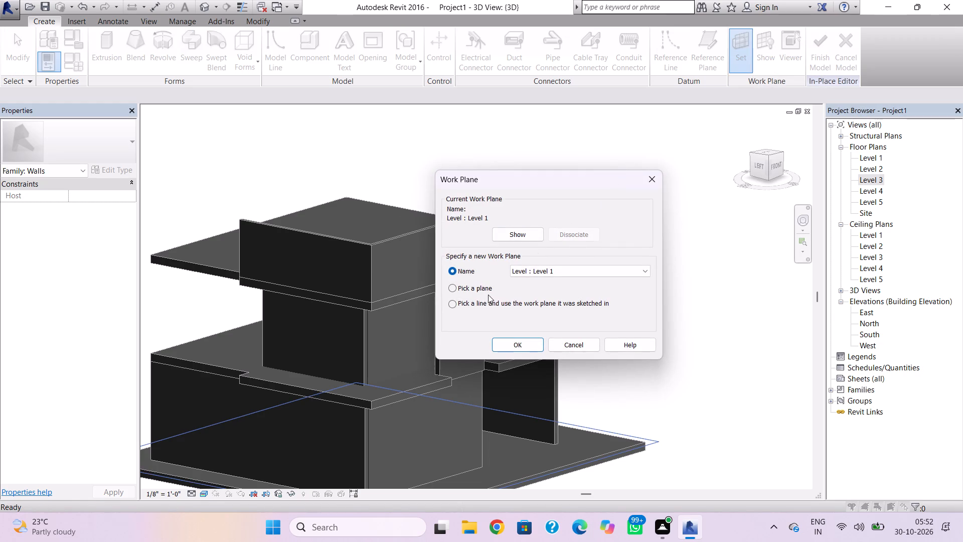
{"action": "left_click", "coordinate": [449, 288]}
{"action": "left_click", "coordinate": [498, 346]}
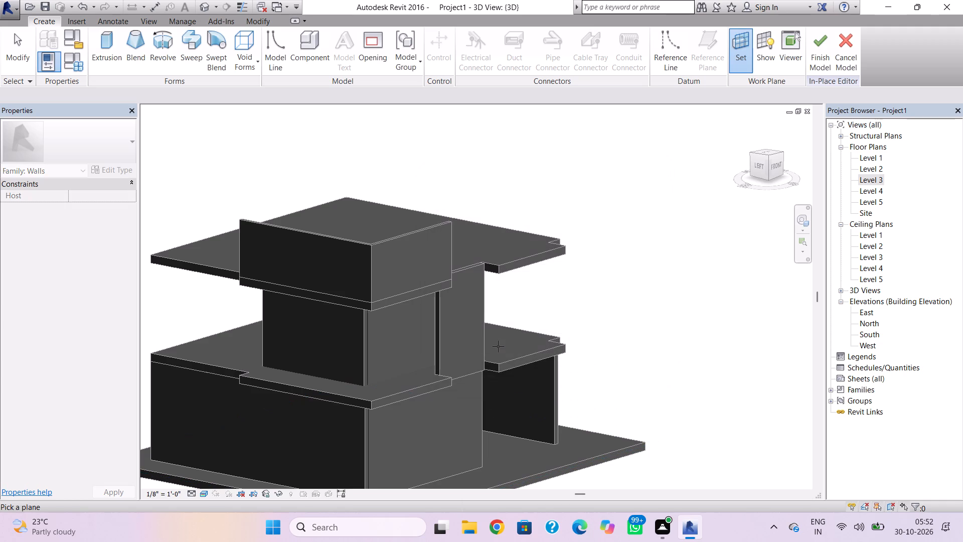
{"action": "left_click", "coordinate": [388, 401]}
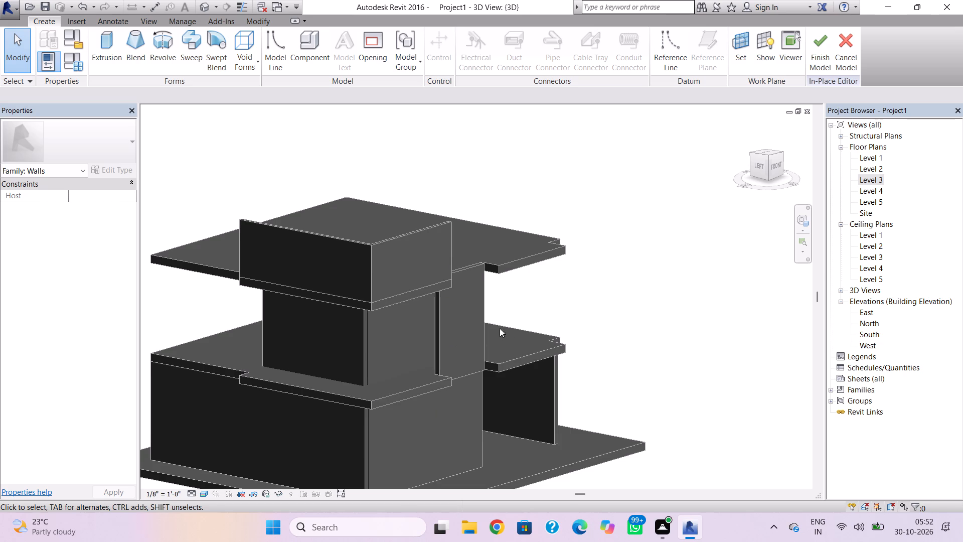
Start an extrusion and sketch a rectangle 15'-0" wide and about 1'-10" high from the bottom of the Level 2 roof's south edge.
{"action": "left_click", "coordinate": [117, 41]}
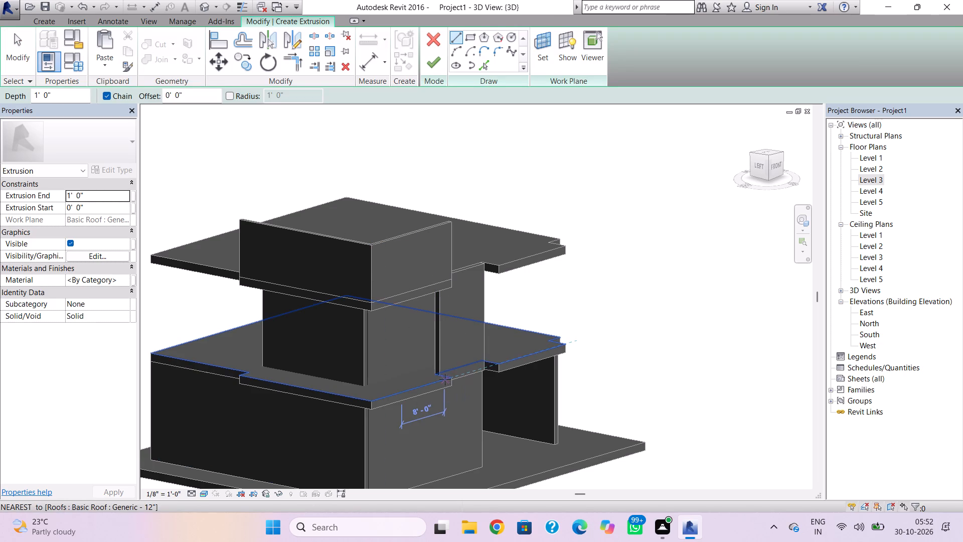
{"action": "left_click", "coordinate": [780, 166]}
{"action": "scroll", "coordinate": [329, 439], "scroll_direction": "up", "scroll_amount": 2}
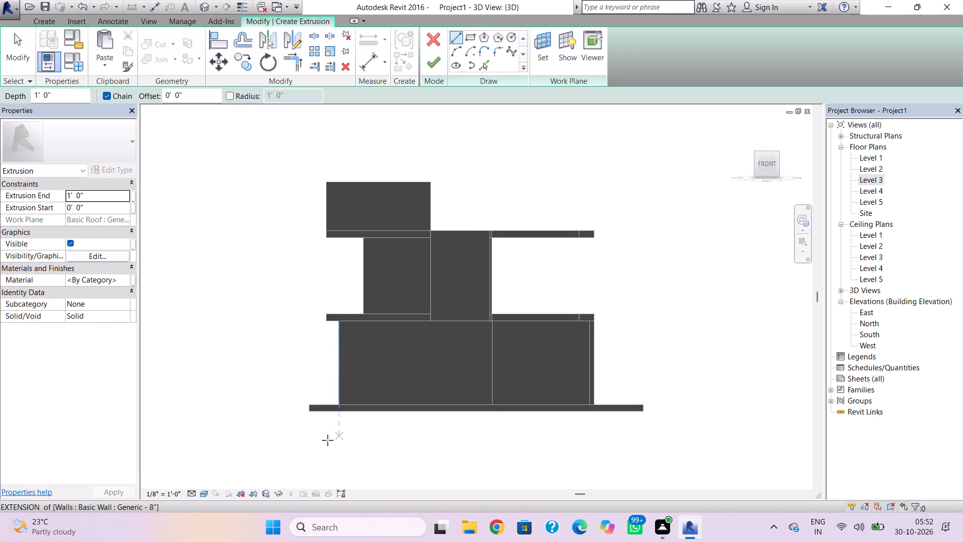
{"action": "scroll", "coordinate": [328, 440], "scroll_direction": "up", "scroll_amount": 2}
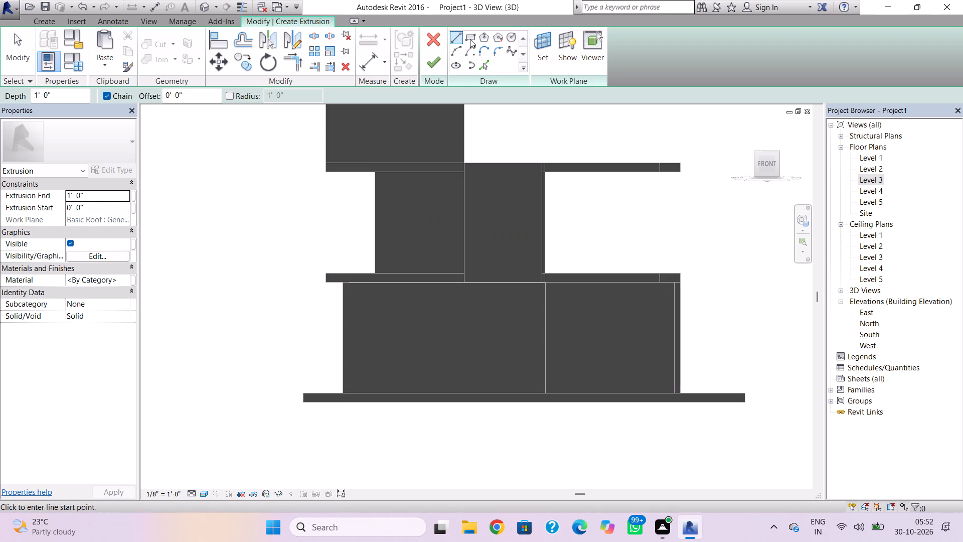
{"action": "left_click", "coordinate": [470, 39]}
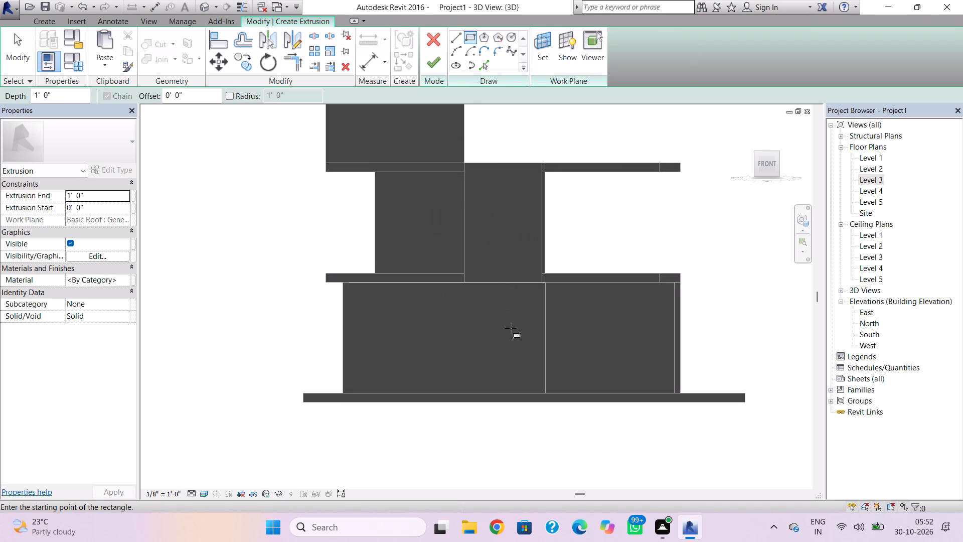
{"action": "left_click", "coordinate": [467, 279]}
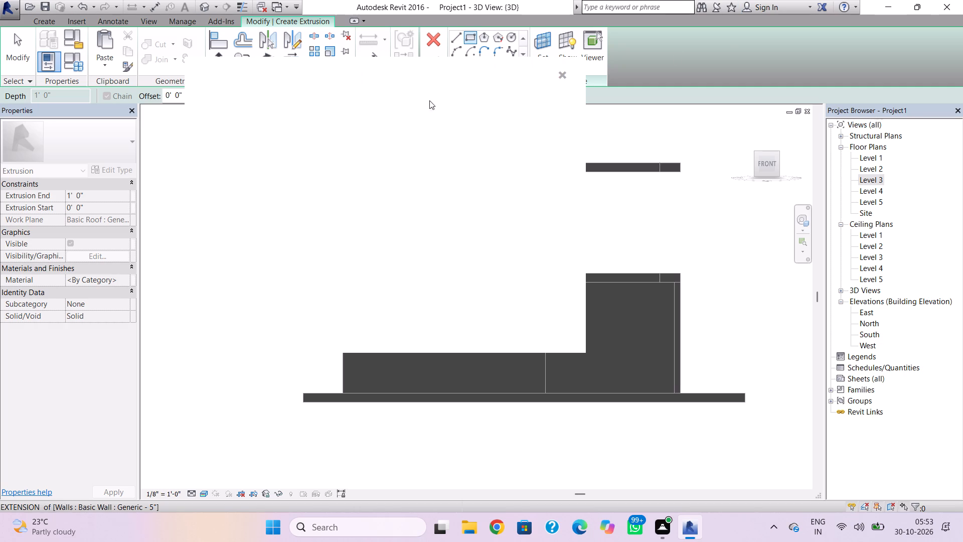
{"action": "left_click", "coordinate": [566, 74]}
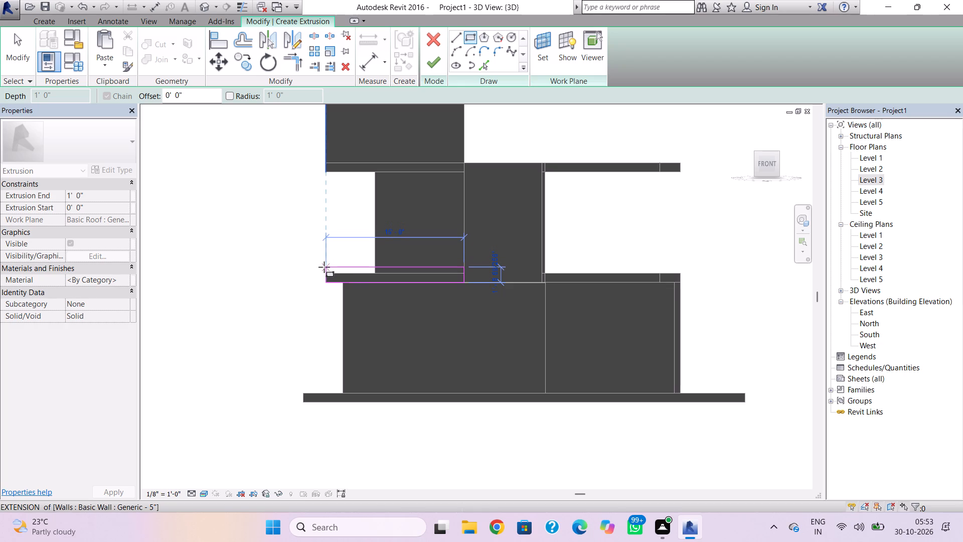
{"action": "left_click", "coordinate": [324, 265]}
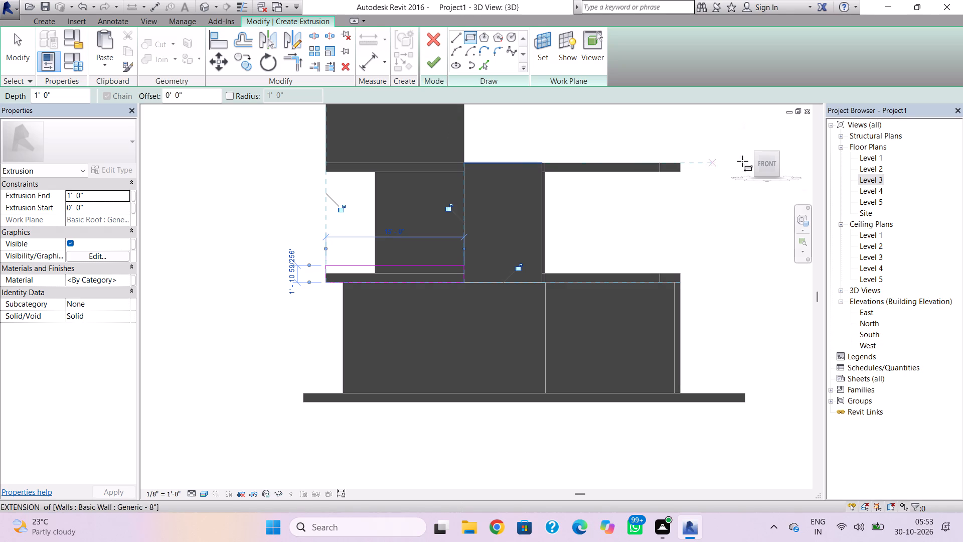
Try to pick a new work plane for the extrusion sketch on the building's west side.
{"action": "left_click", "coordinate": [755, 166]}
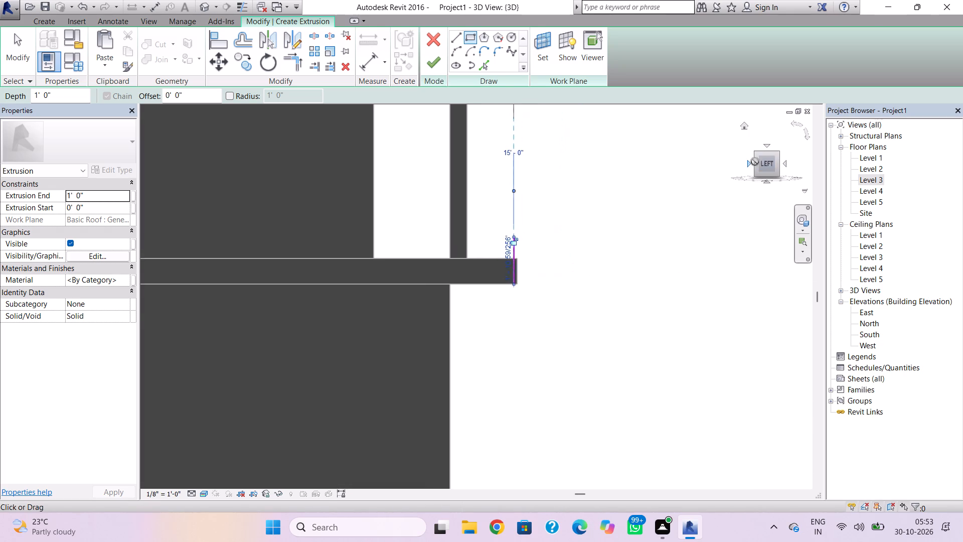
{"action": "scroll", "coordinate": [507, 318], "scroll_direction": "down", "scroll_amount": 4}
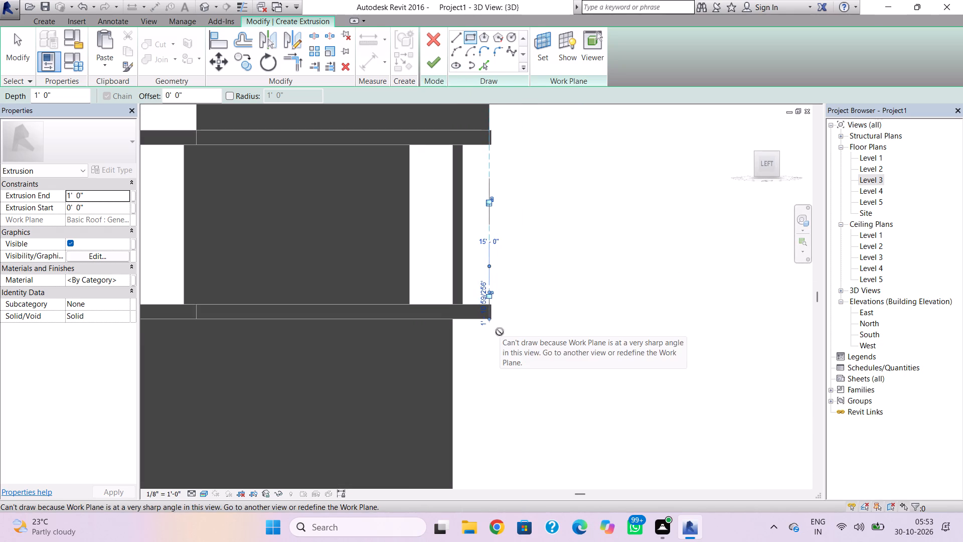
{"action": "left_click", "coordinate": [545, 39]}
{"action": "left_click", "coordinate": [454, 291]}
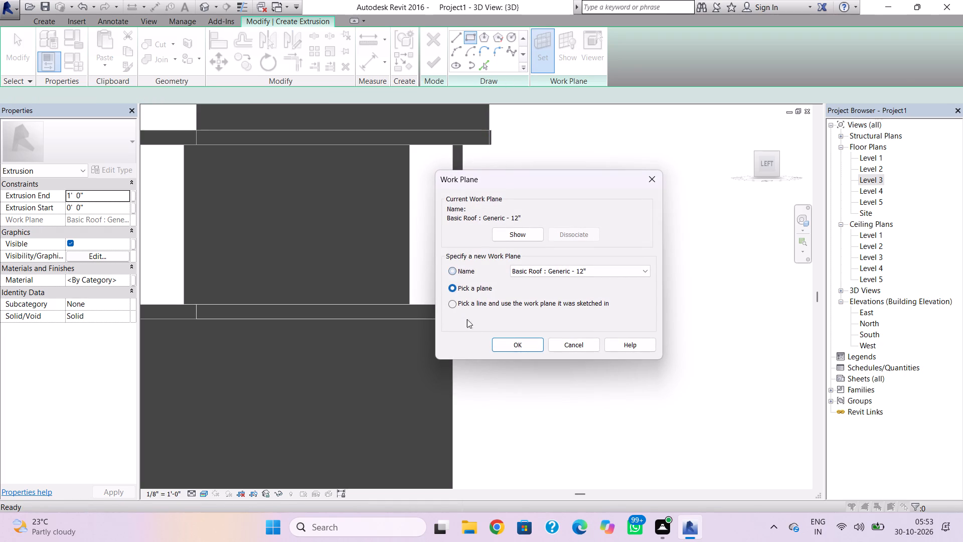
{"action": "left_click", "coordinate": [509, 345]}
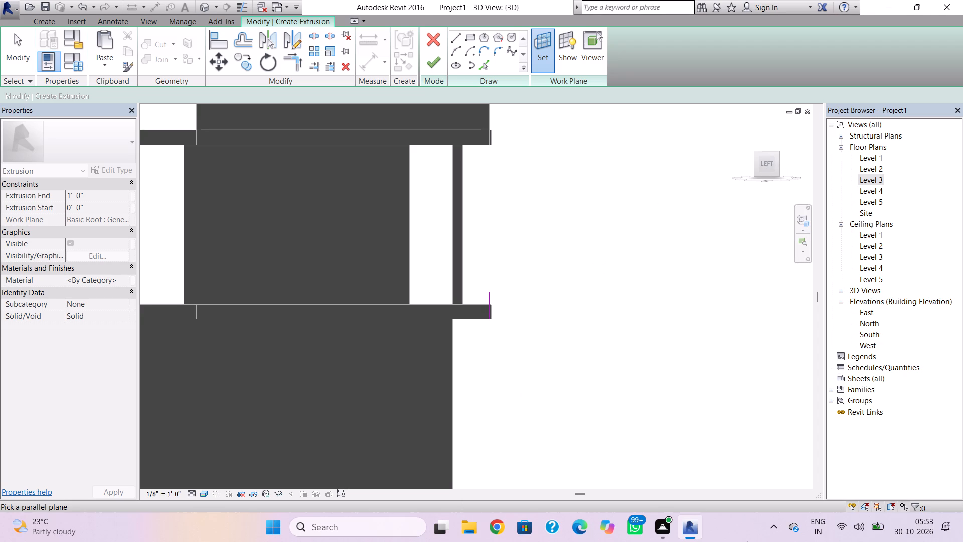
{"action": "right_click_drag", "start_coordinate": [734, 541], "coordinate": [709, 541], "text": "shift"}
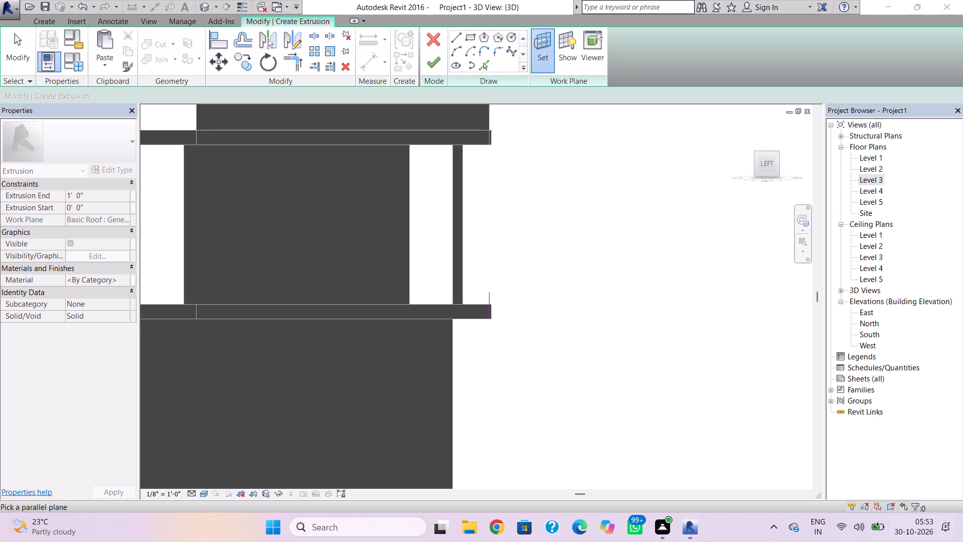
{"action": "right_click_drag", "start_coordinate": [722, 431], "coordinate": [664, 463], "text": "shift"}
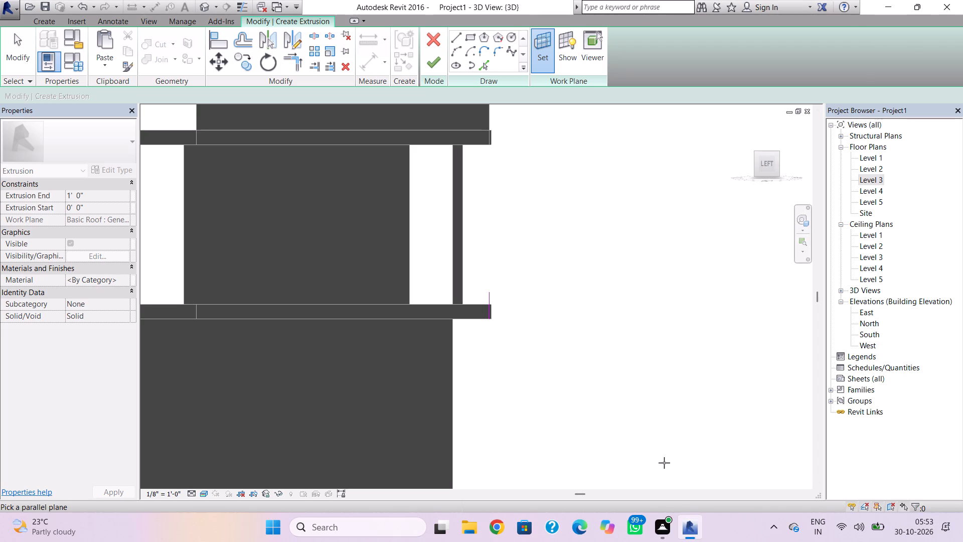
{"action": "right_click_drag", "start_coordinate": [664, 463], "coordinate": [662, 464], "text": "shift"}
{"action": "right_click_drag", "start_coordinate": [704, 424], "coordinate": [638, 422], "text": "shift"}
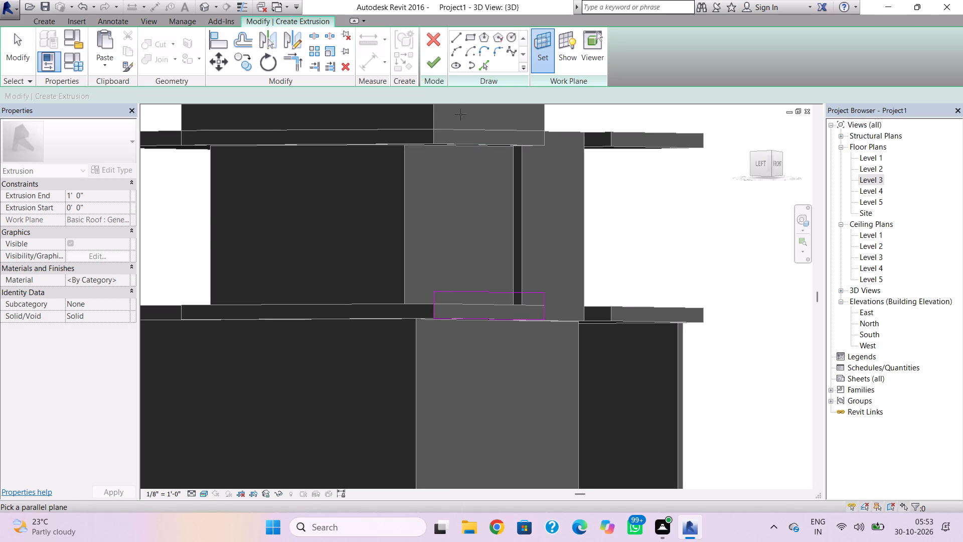
Finish the extrusion along the Level 2 roof's south edge with a depth of 1'-0".
{"action": "left_click", "coordinate": [433, 65]}
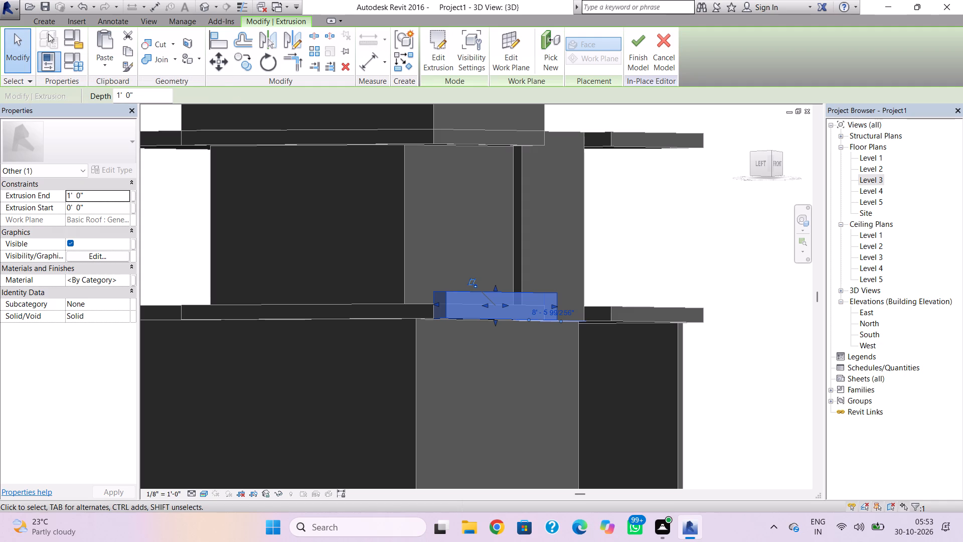
Set the work plane by picking the west edge face of the Level 2 roof's overhang.
{"action": "left_click", "coordinate": [40, 17]}
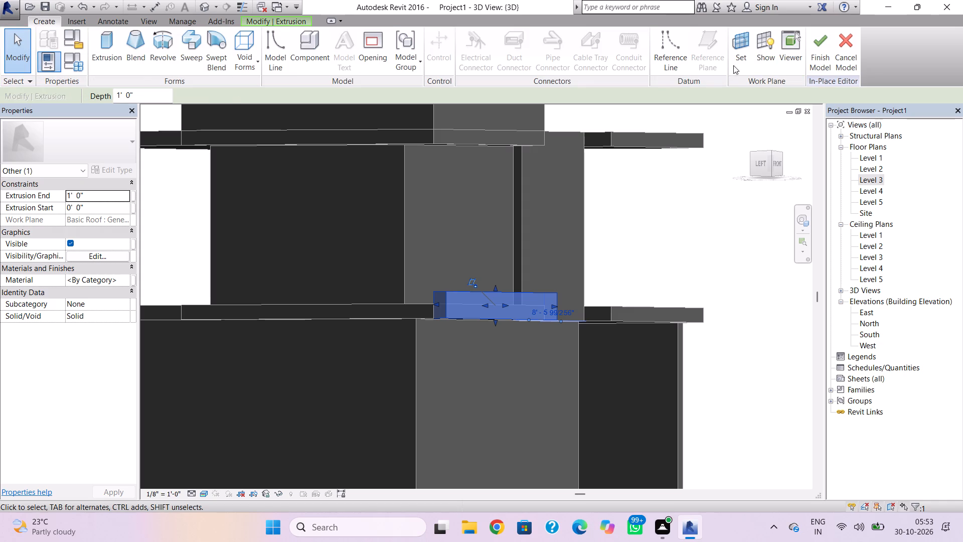
{"action": "left_click", "coordinate": [739, 59]}
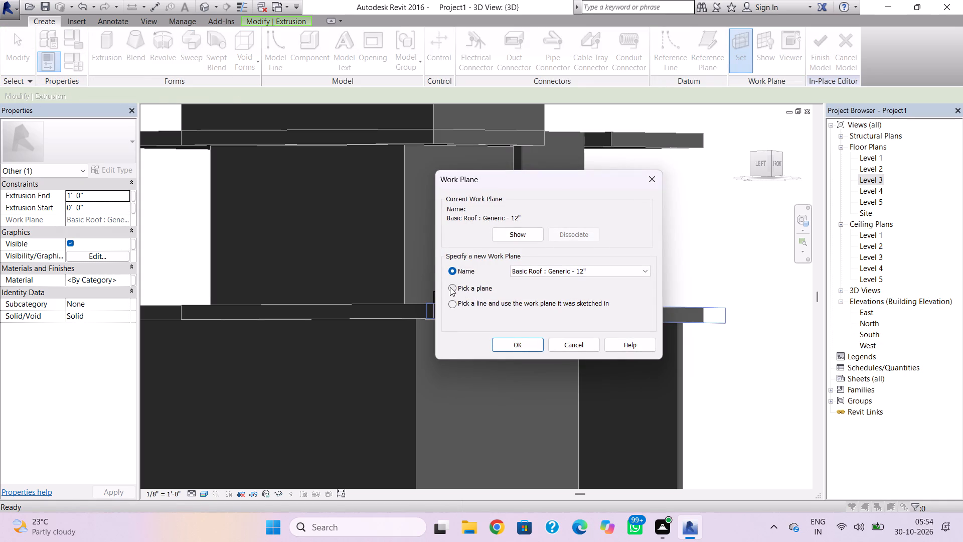
{"action": "left_click", "coordinate": [450, 287]}
{"action": "left_click", "coordinate": [529, 346]}
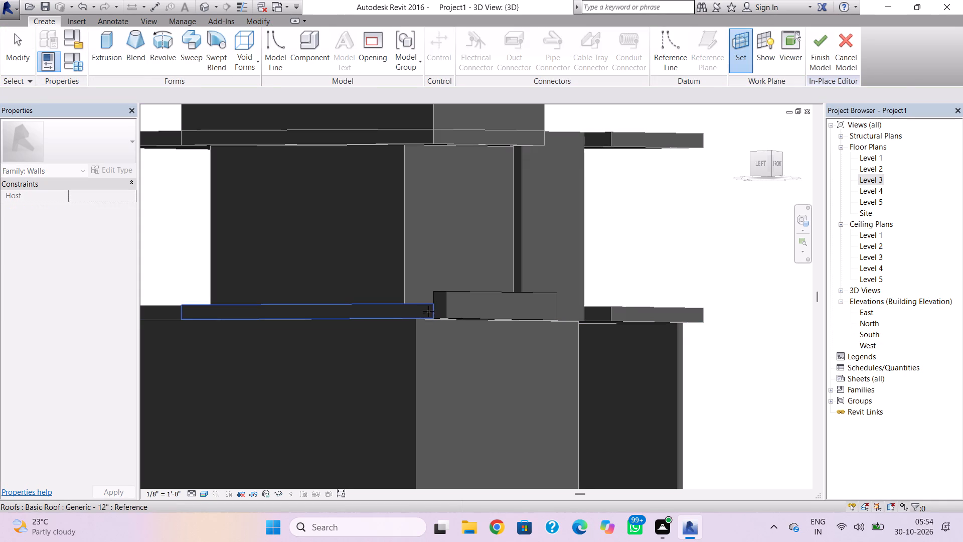
{"action": "left_click", "coordinate": [428, 311]}
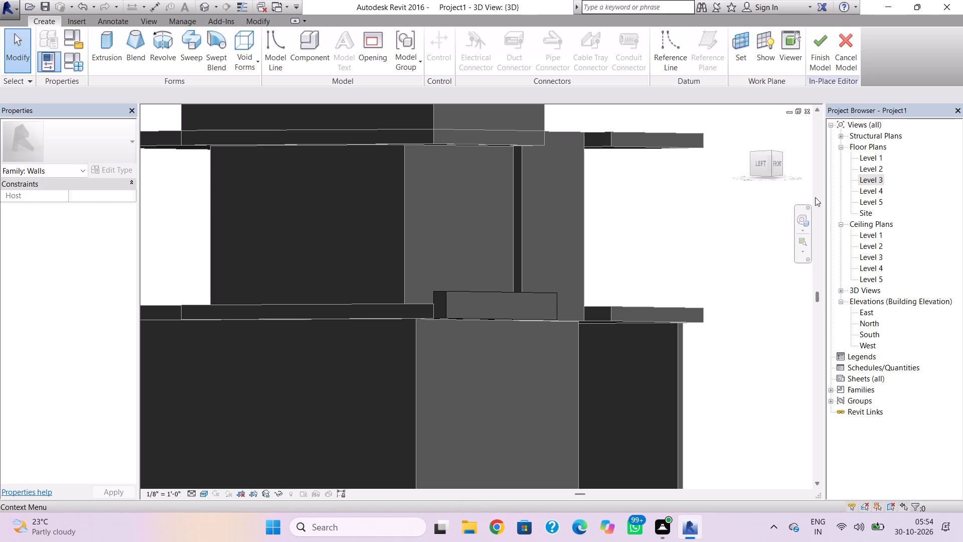
Start an extrusion and sketch a rectangle along the Level 2 roof's west overhang edge, from the south extrusion's bottom outer corner up to its top height.
{"action": "left_click", "coordinate": [767, 165]}
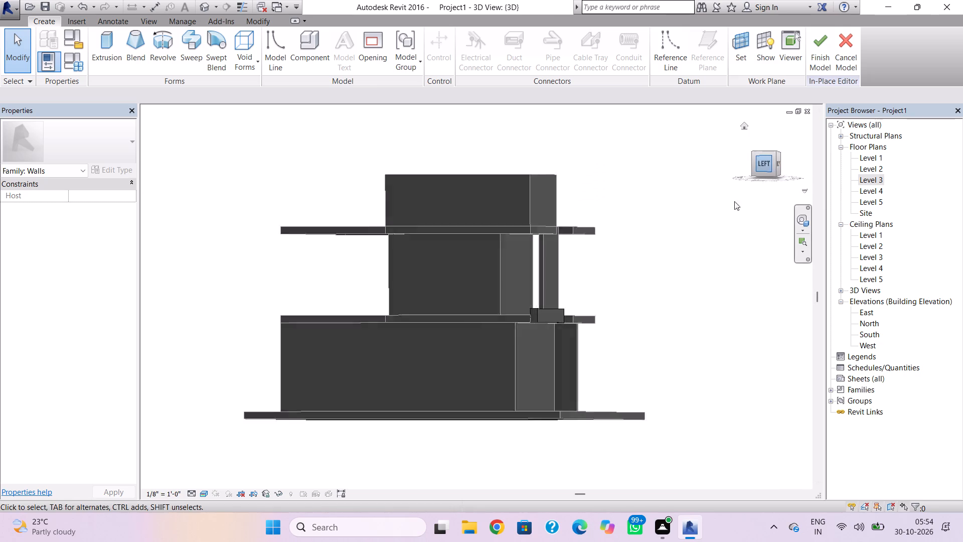
{"action": "scroll", "coordinate": [562, 342], "scroll_direction": "up", "scroll_amount": 5}
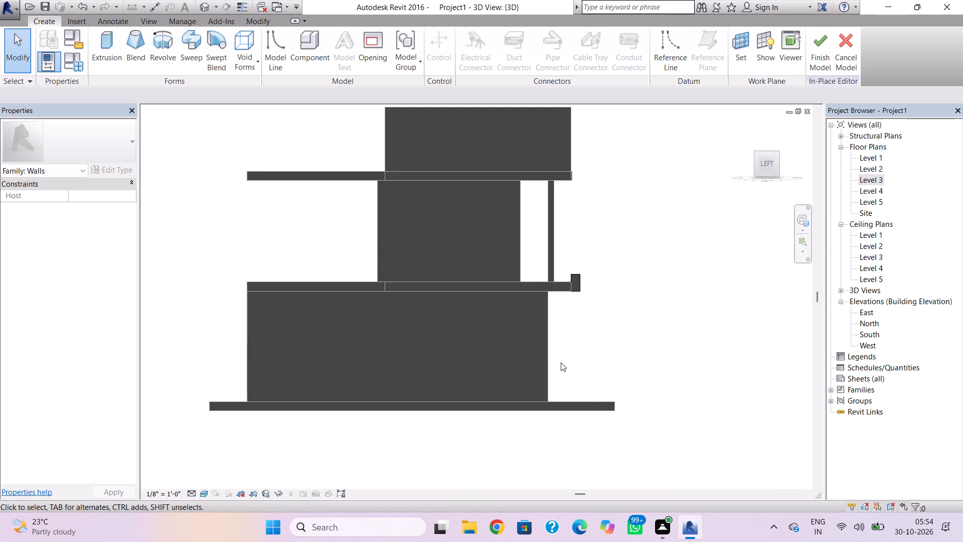
{"action": "middle_click_drag", "start_coordinate": [560, 364], "coordinate": [562, 400]}
{"action": "scroll", "coordinate": [562, 400], "scroll_direction": "up", "scroll_amount": 1}
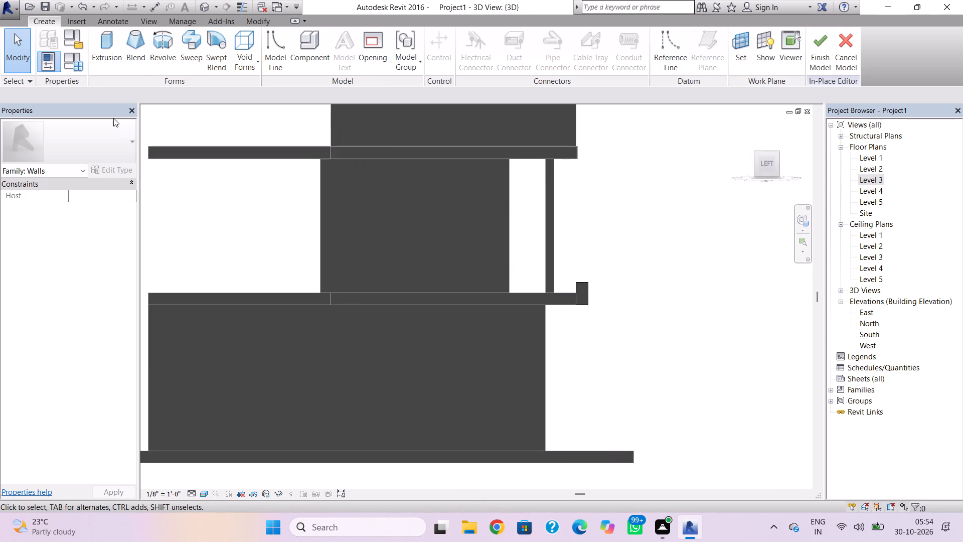
{"action": "left_click", "coordinate": [108, 59]}
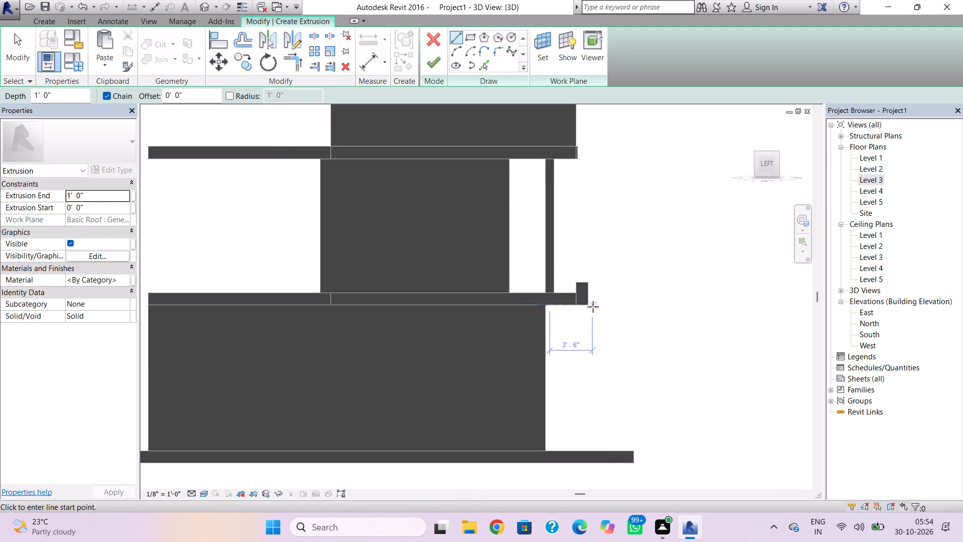
{"action": "left_click", "coordinate": [592, 304]}
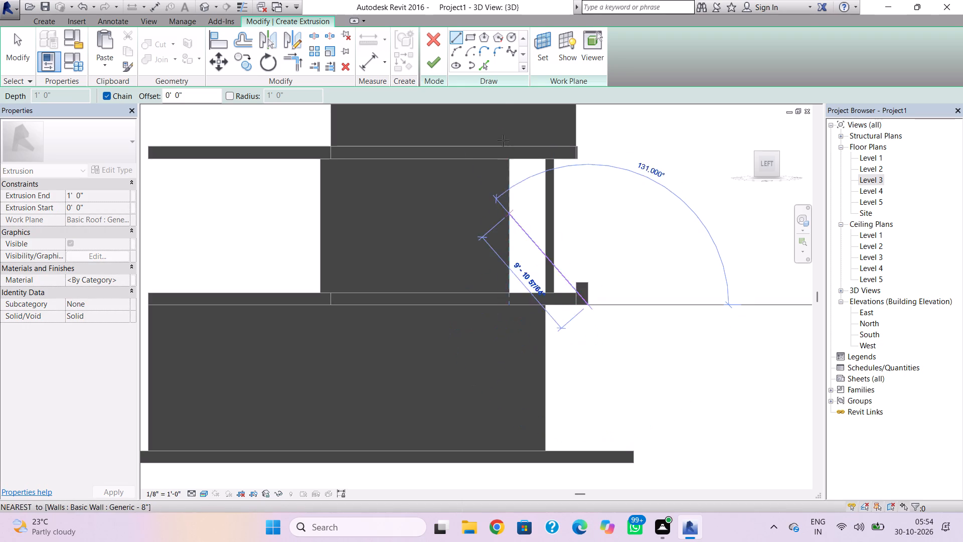
{"action": "left_click", "coordinate": [467, 39]}
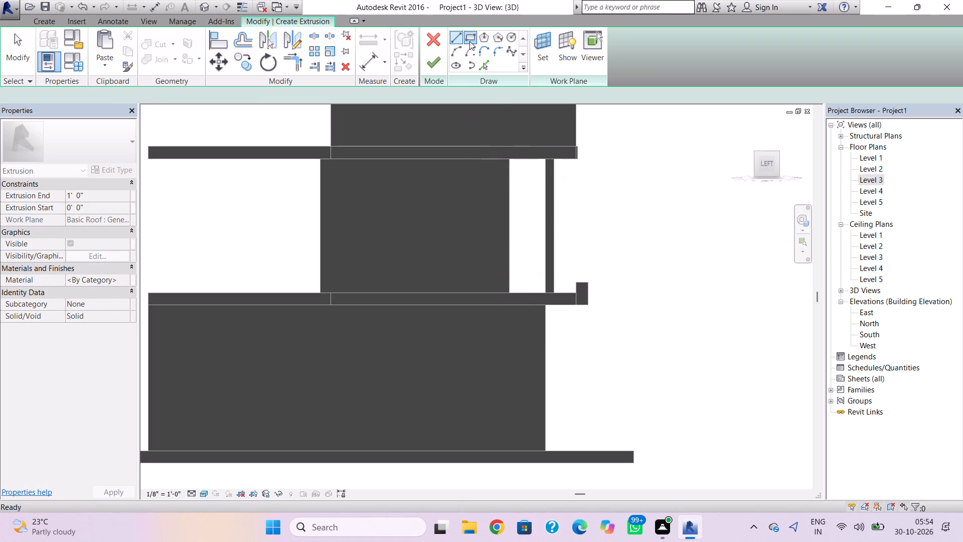
{"action": "left_click", "coordinate": [588, 308]}
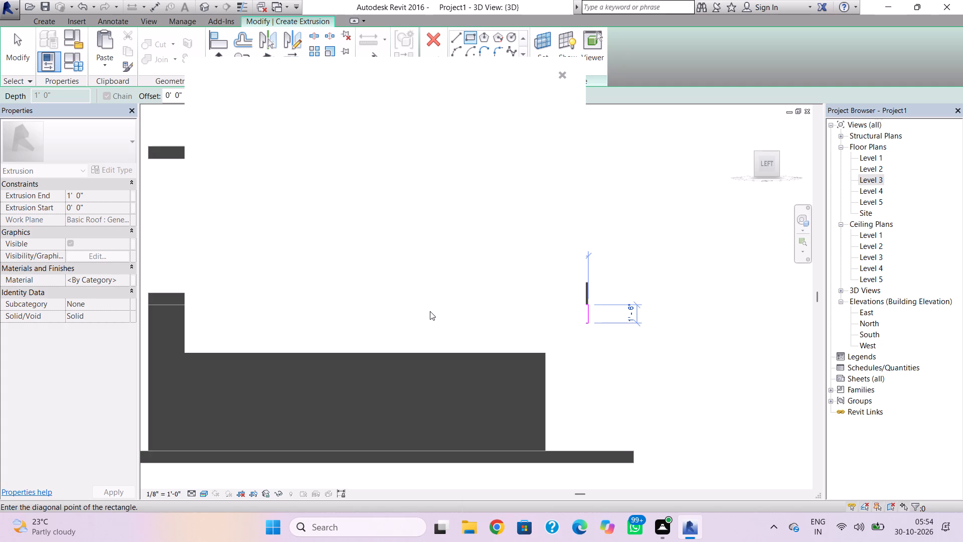
{"action": "left_click", "coordinate": [565, 73]}
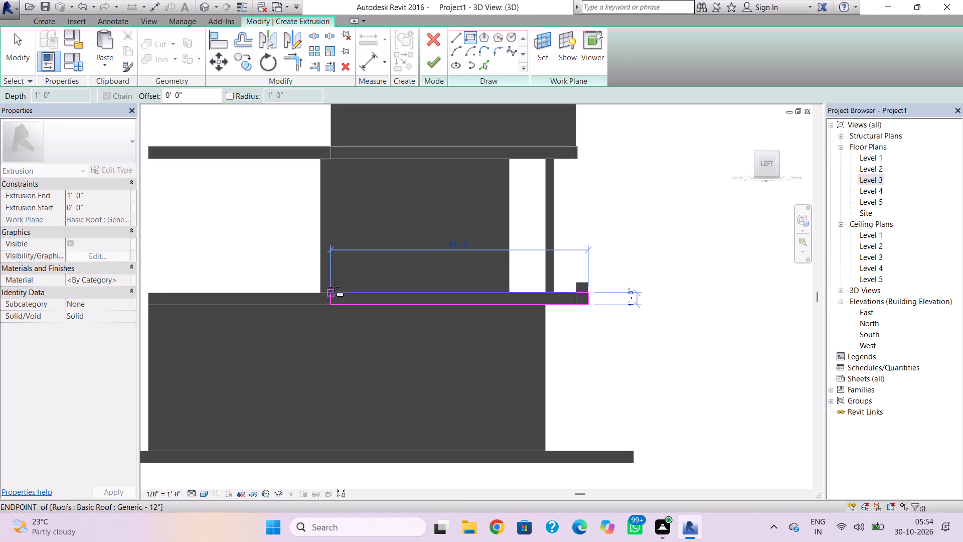
{"action": "left_click", "coordinate": [336, 283]}
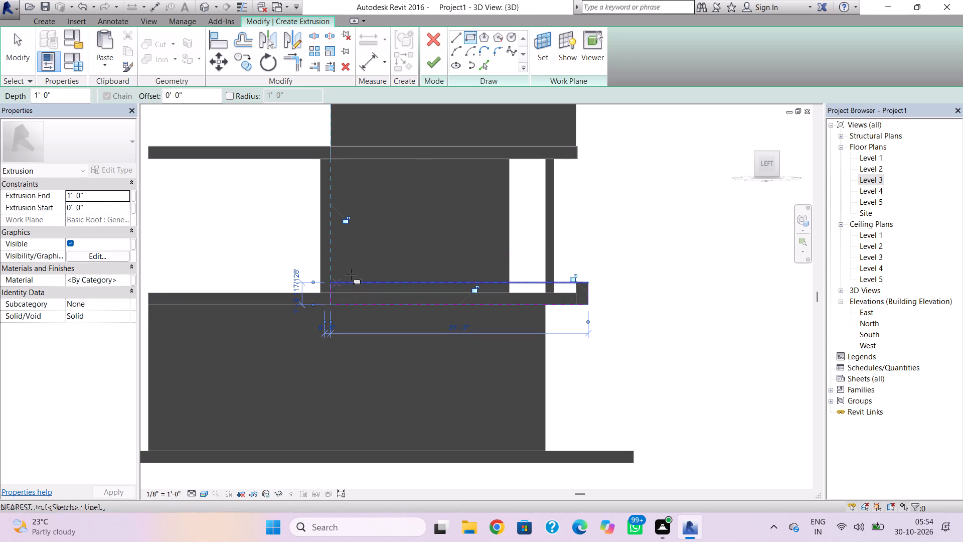
Finish the west-edge extrusion with a depth of 1'-0" and complete the in-place wall model.
{"action": "left_click", "coordinate": [428, 62]}
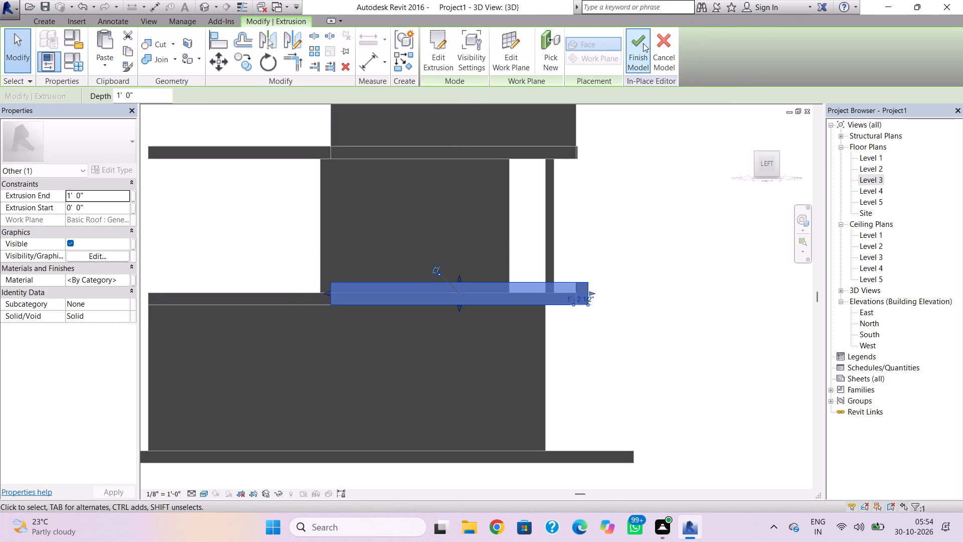
{"action": "left_click", "coordinate": [643, 43]}
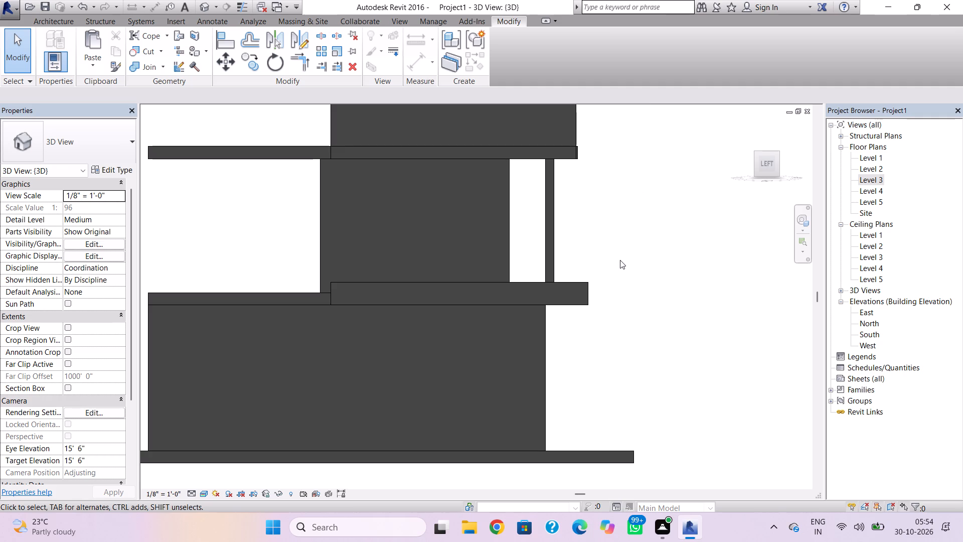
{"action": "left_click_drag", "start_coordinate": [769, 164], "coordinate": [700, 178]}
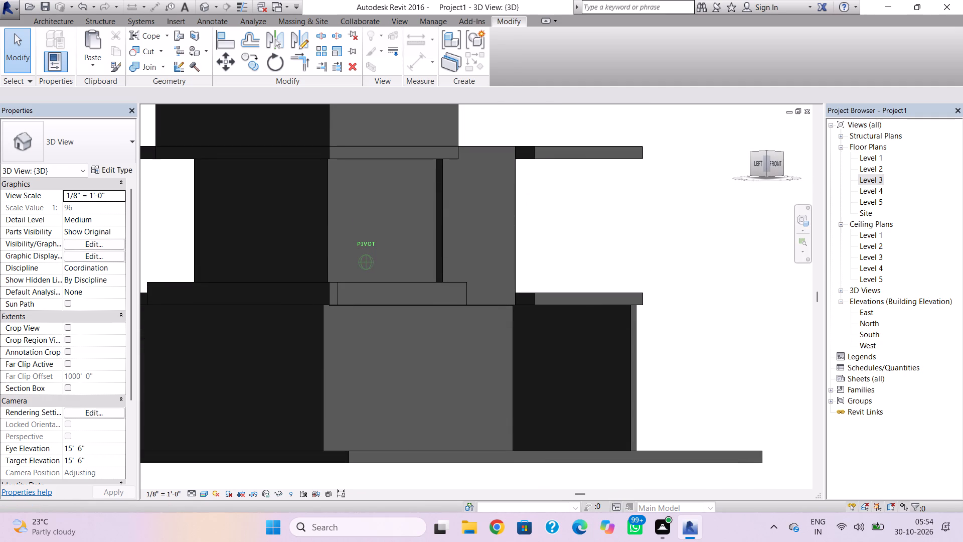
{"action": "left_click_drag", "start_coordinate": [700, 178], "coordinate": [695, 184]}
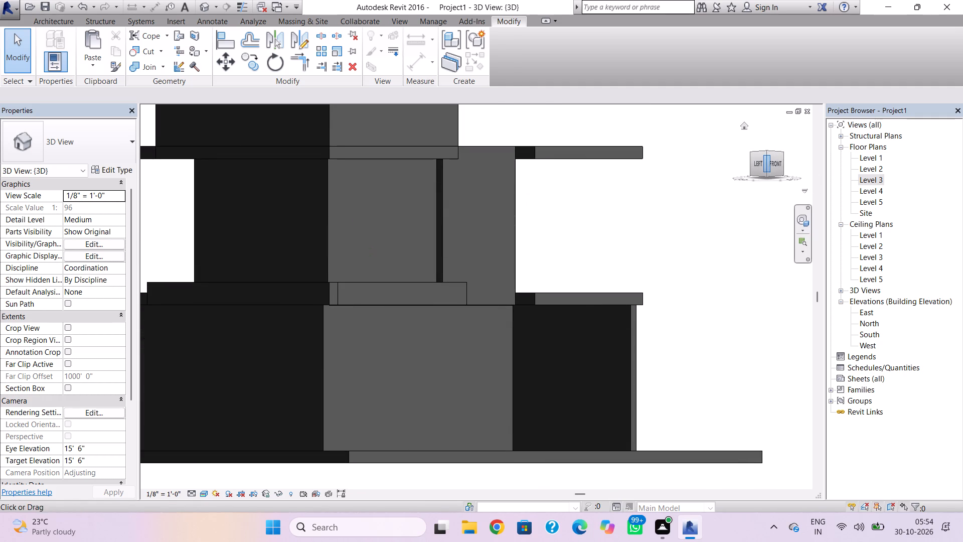
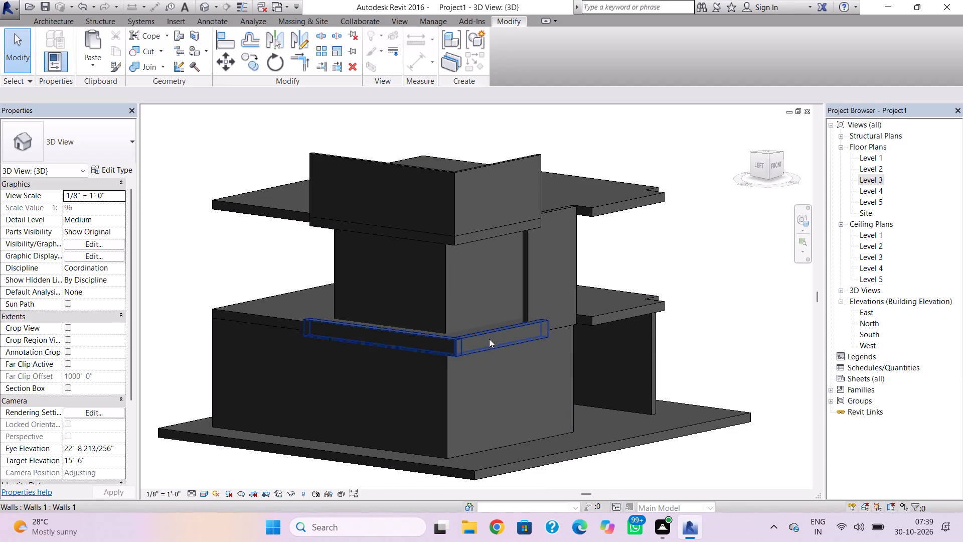
Start a new in-place model and save the project in the Documents folder as REVIT INTERNSHIP 31.
{"action": "left_click", "coordinate": [47, 19]}
{"action": "left_click", "coordinate": [130, 59]}
{"action": "left_click", "coordinate": [186, 111]}
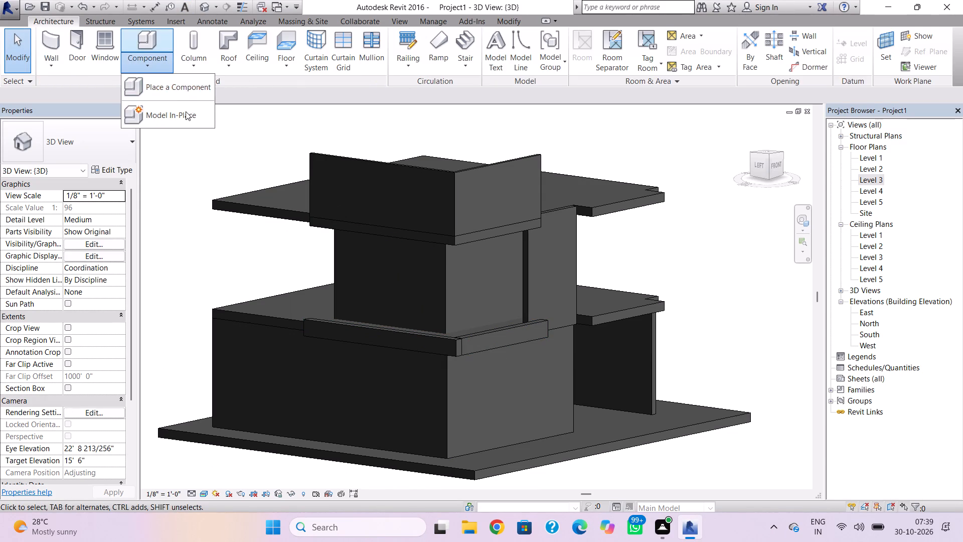
{"action": "left_click", "coordinate": [447, 240]}
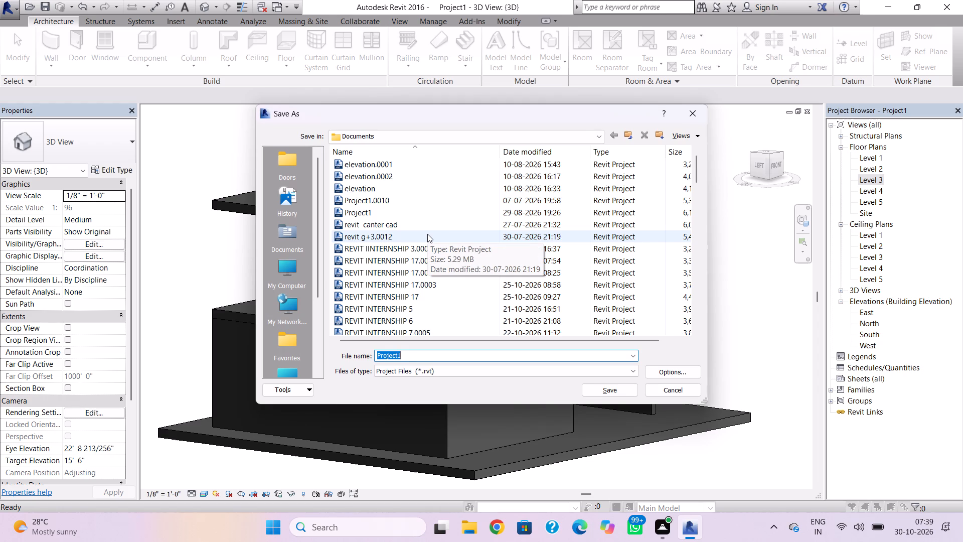
{"action": "type", "text": "RE"}
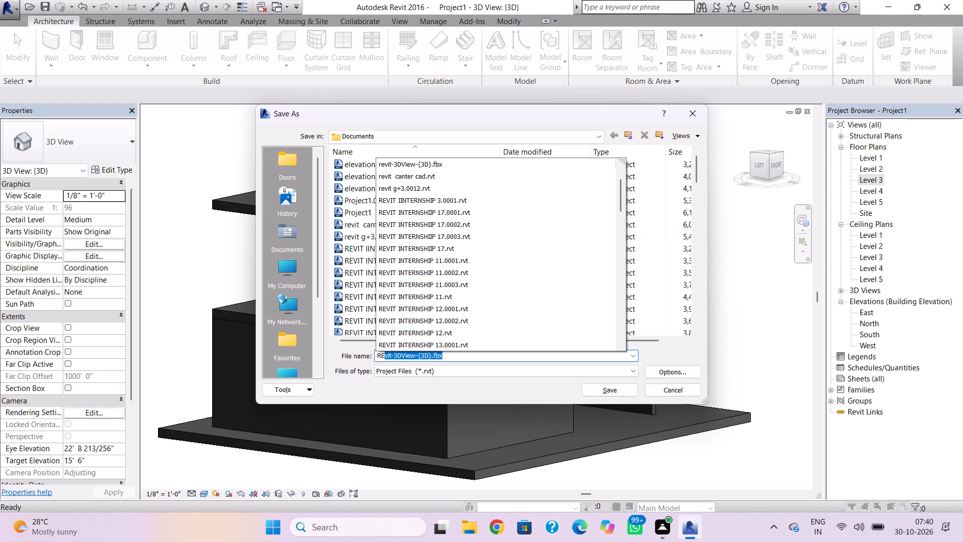
{"action": "type", "text": "VIT INTERNSHIP"}
{"action": "key", "text": "space"}
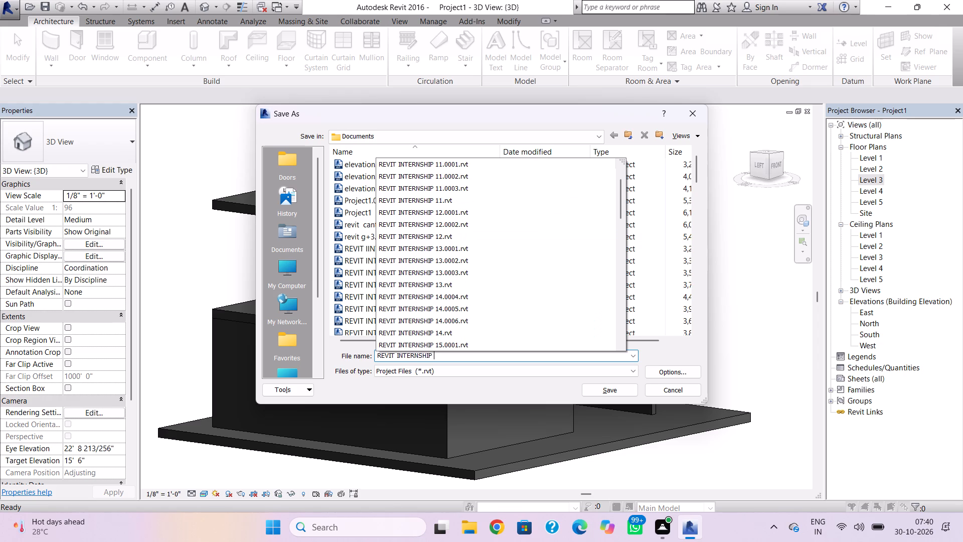
{"action": "type", "text": "31"}
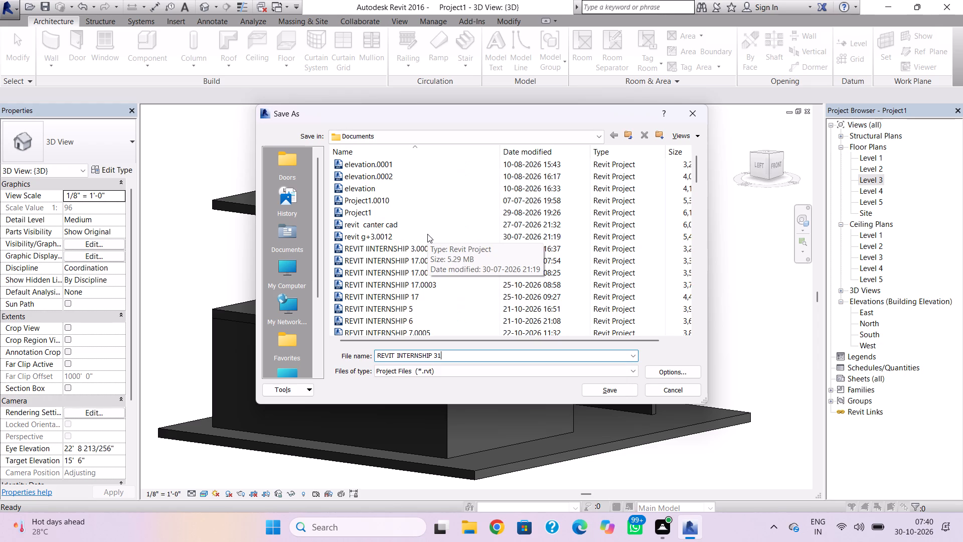
{"action": "left_click", "coordinate": [614, 395]}
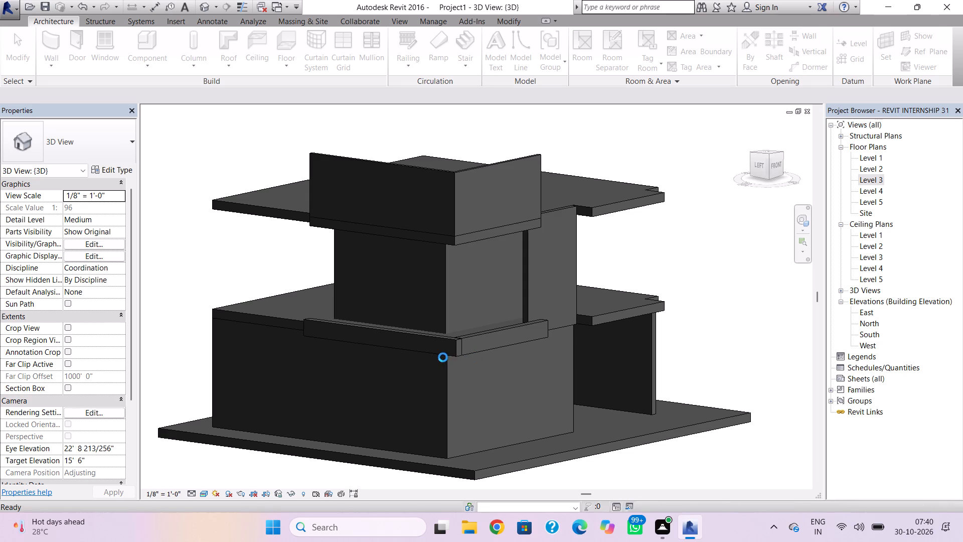
Set the in-place model's family category to Walls and accept the name Walls 2.
{"action": "left_click_drag", "start_coordinate": [560, 197], "coordinate": [560, 267]}
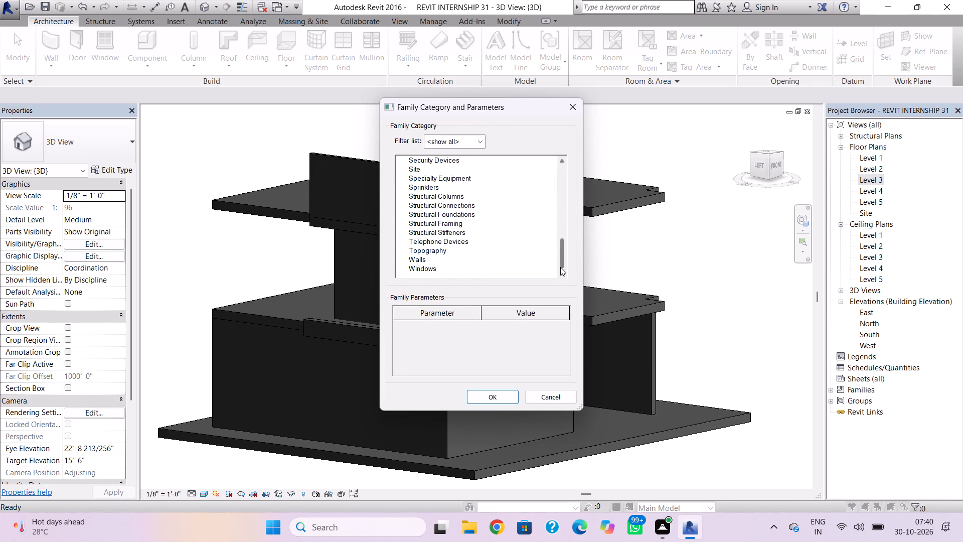
{"action": "left_click", "coordinate": [422, 260]}
{"action": "left_click", "coordinate": [487, 403]}
{"action": "left_click", "coordinate": [494, 287]}
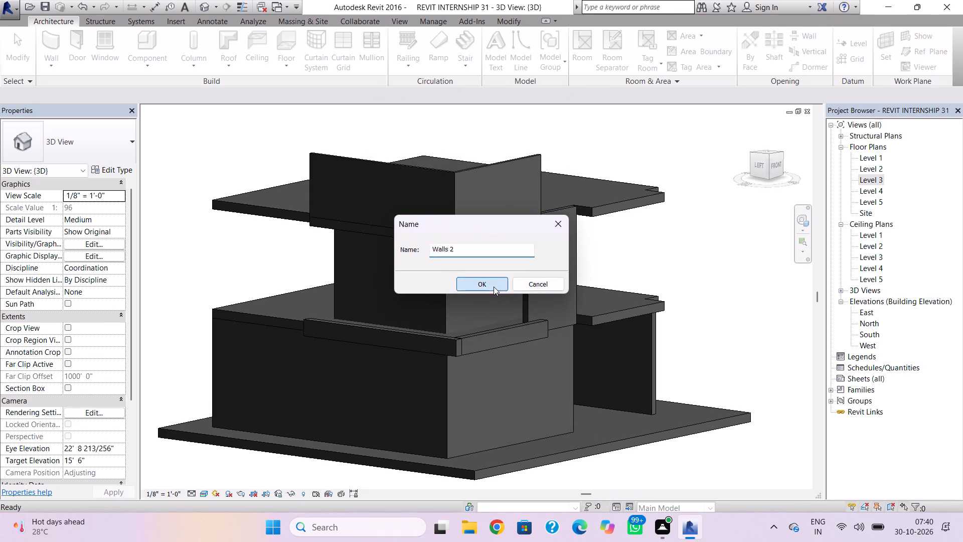
Set the work plane by picking the outer face of the Level 3 south perimeter wall.
{"action": "left_click", "coordinate": [741, 38]}
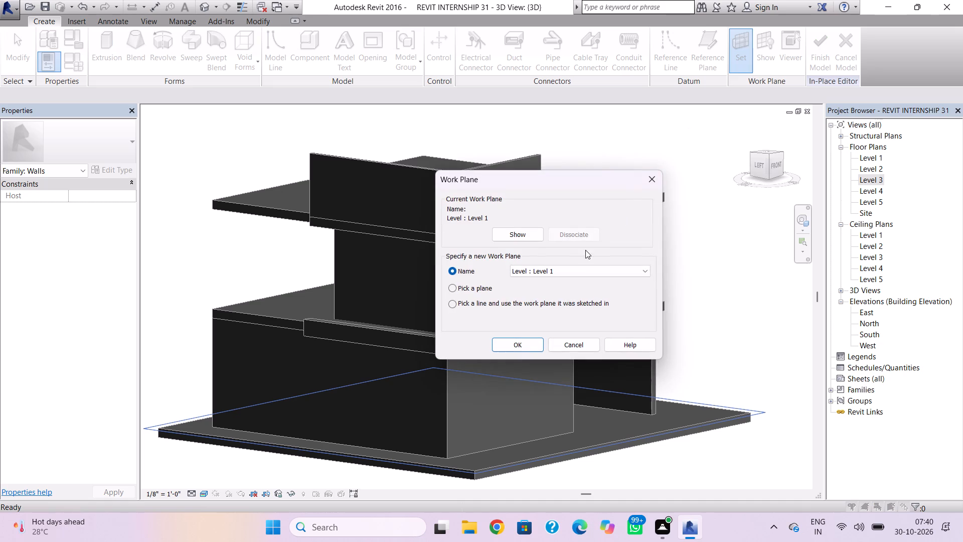
{"action": "left_click", "coordinate": [452, 282]}
{"action": "left_click", "coordinate": [452, 284]}
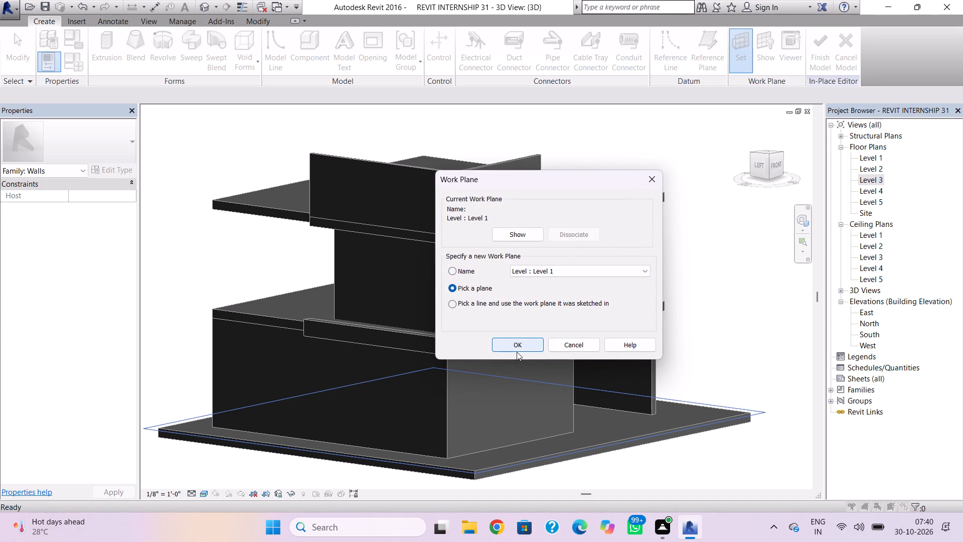
{"action": "left_click", "coordinate": [517, 350]}
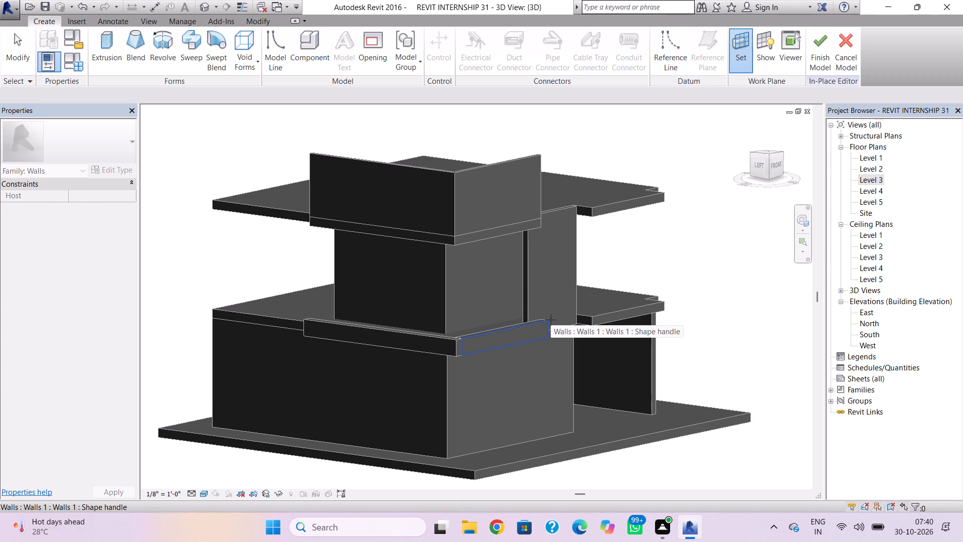
{"action": "right_click_drag", "start_coordinate": [565, 285], "coordinate": [540, 280], "text": "shift"}
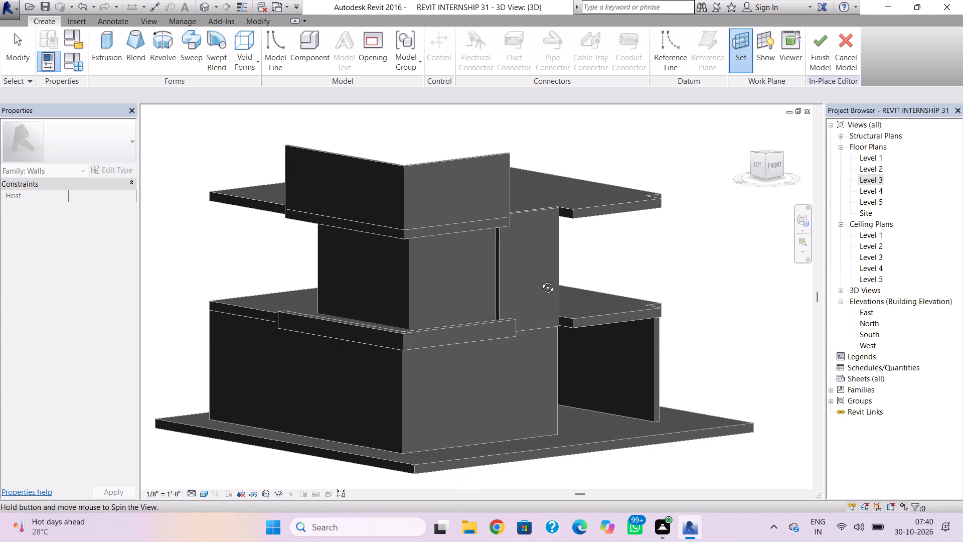
{"action": "right_click_drag", "start_coordinate": [540, 280], "coordinate": [539, 278], "text": "shift"}
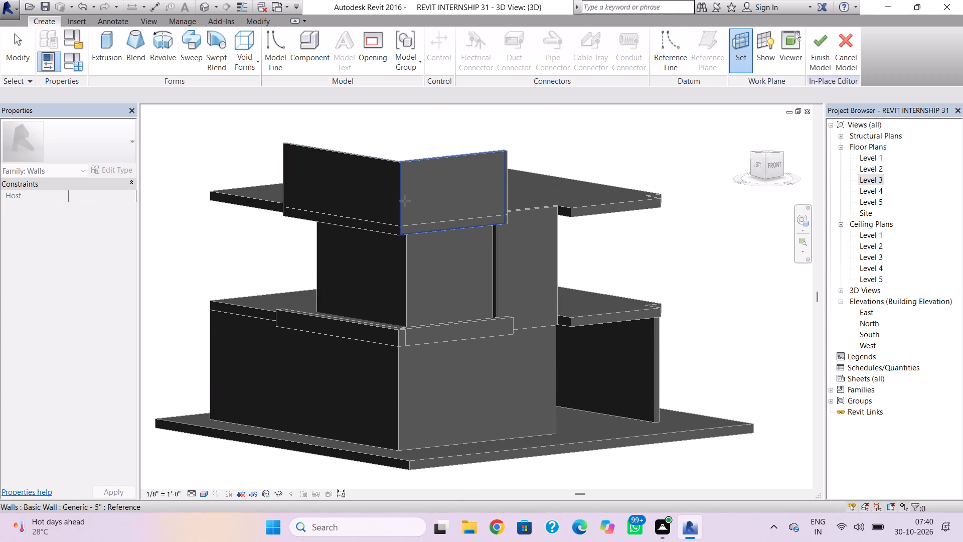
{"action": "left_click", "coordinate": [405, 201]}
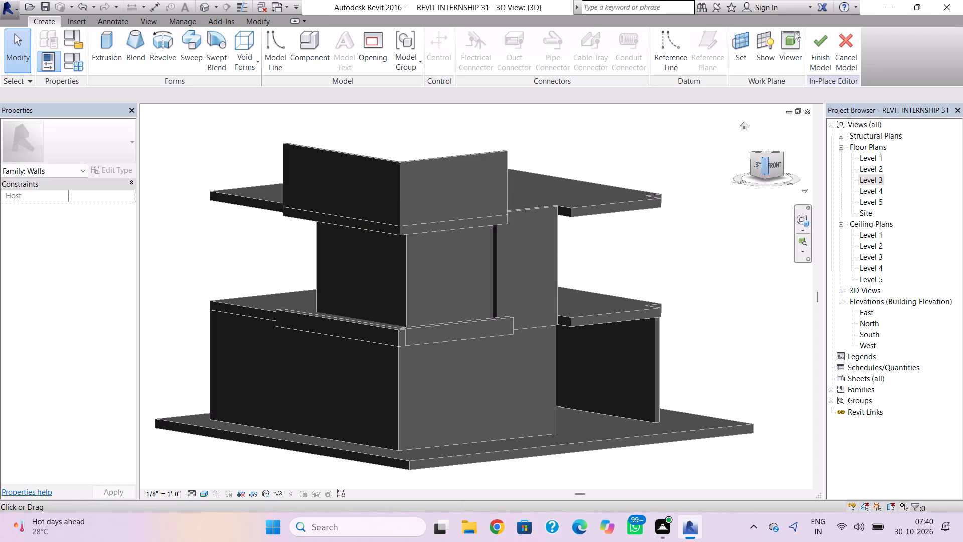
Start an extrusion in the front view and sketch a rectangle about 14'-9 1/2" by 5'-7 5/8" from the Level 3 south wall's top west corner.
{"action": "left_click", "coordinate": [770, 170]}
{"action": "scroll", "coordinate": [405, 237], "scroll_direction": "up", "scroll_amount": 3}
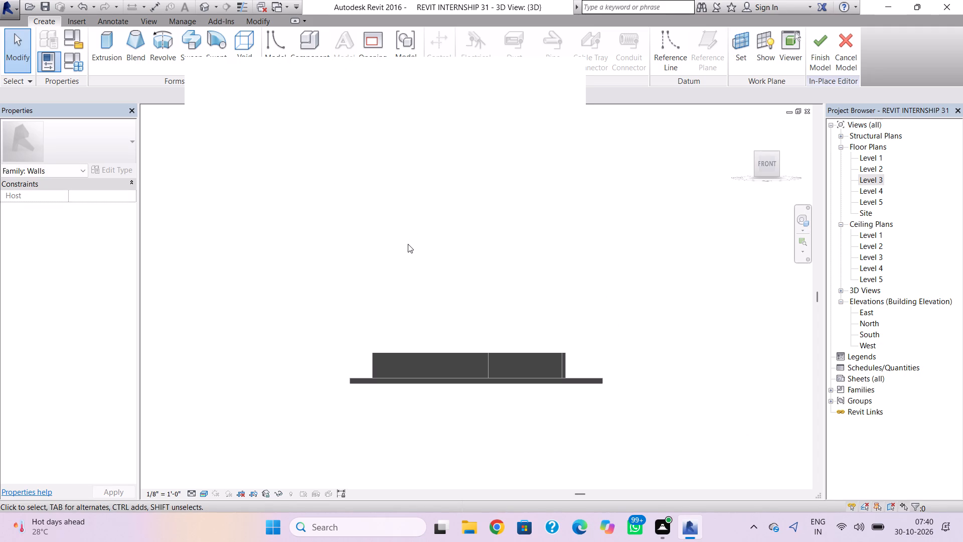
{"action": "middle_click_drag", "start_coordinate": [597, 379], "coordinate": [639, 433]}
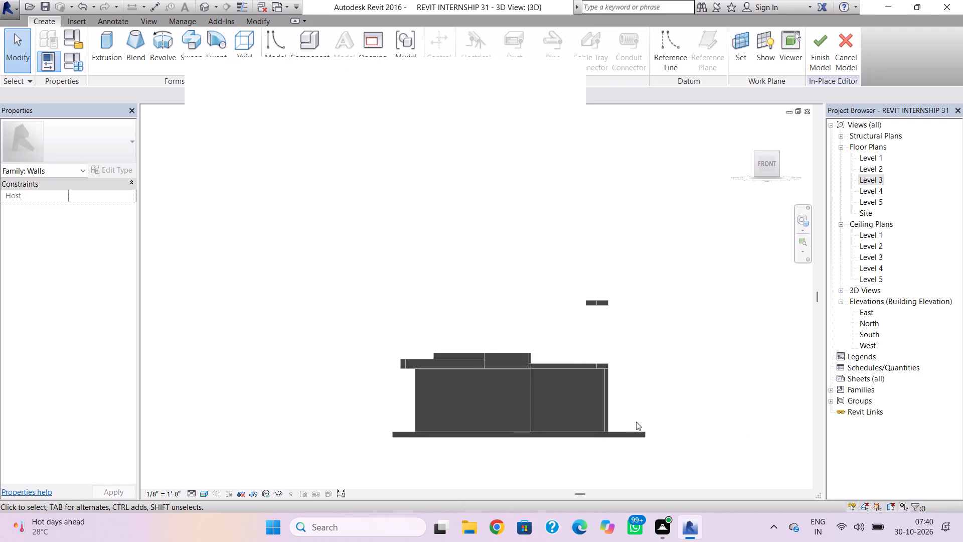
{"action": "middle_click_drag", "start_coordinate": [636, 421], "coordinate": [606, 386]}
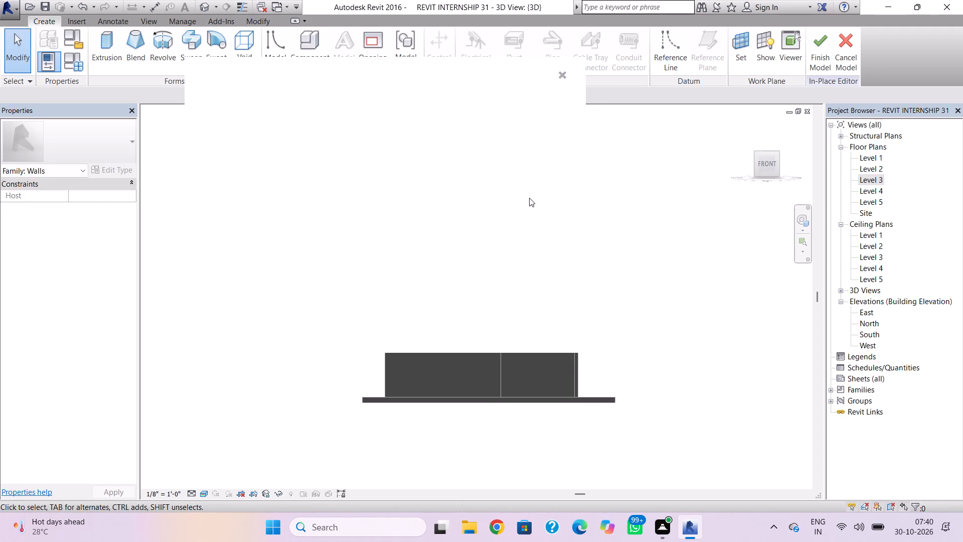
{"action": "left_click", "coordinate": [560, 77]}
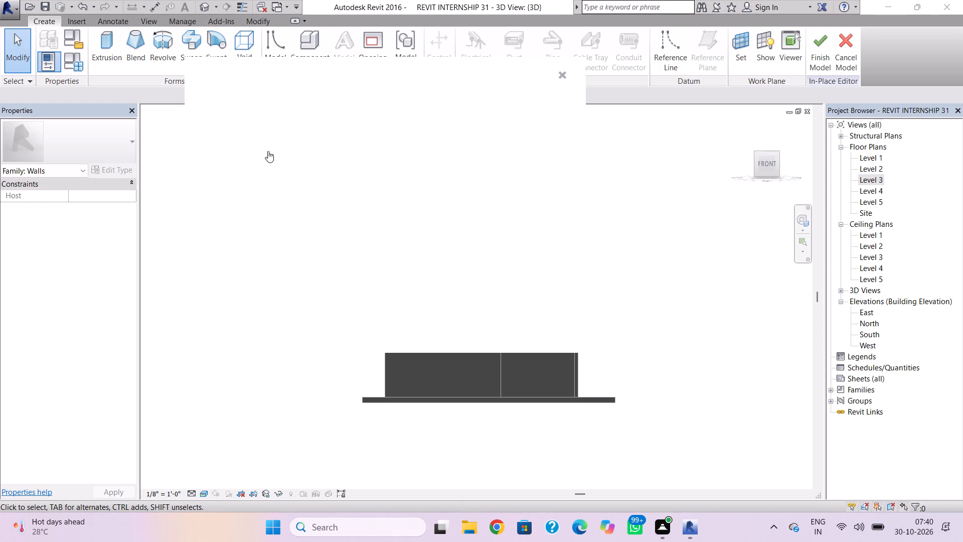
{"action": "left_click", "coordinate": [106, 47]}
{"action": "scroll", "coordinate": [451, 257], "scroll_direction": "up", "scroll_amount": 3}
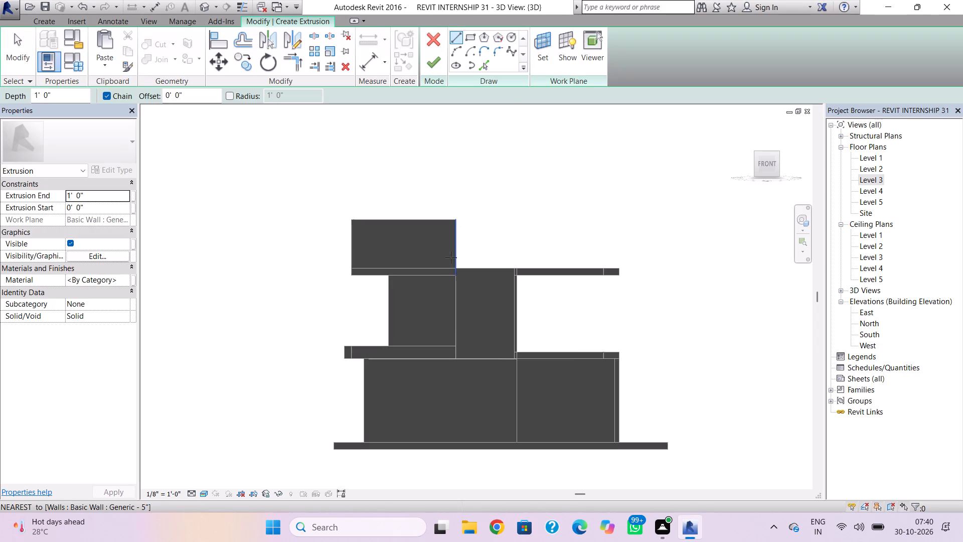
{"action": "left_click", "coordinate": [464, 35]}
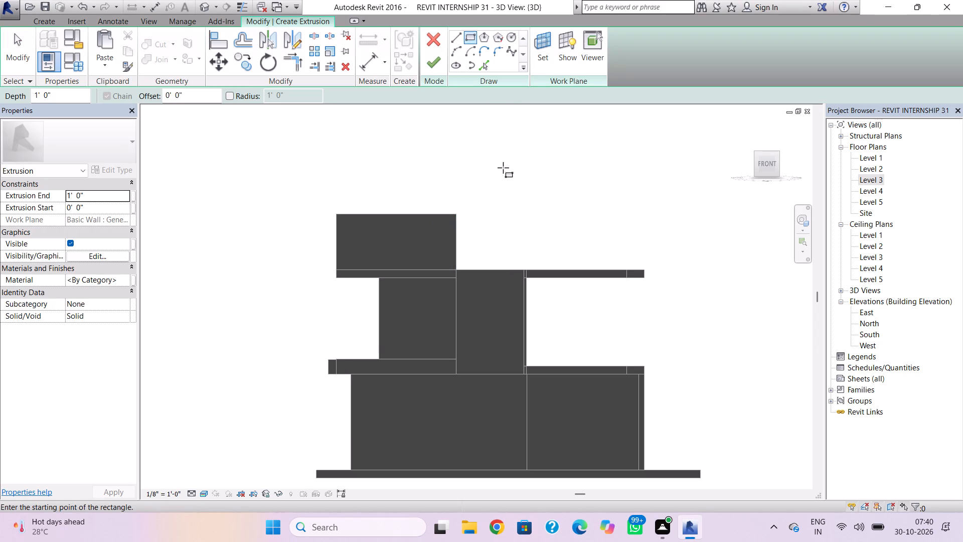
{"action": "left_click", "coordinate": [338, 216]}
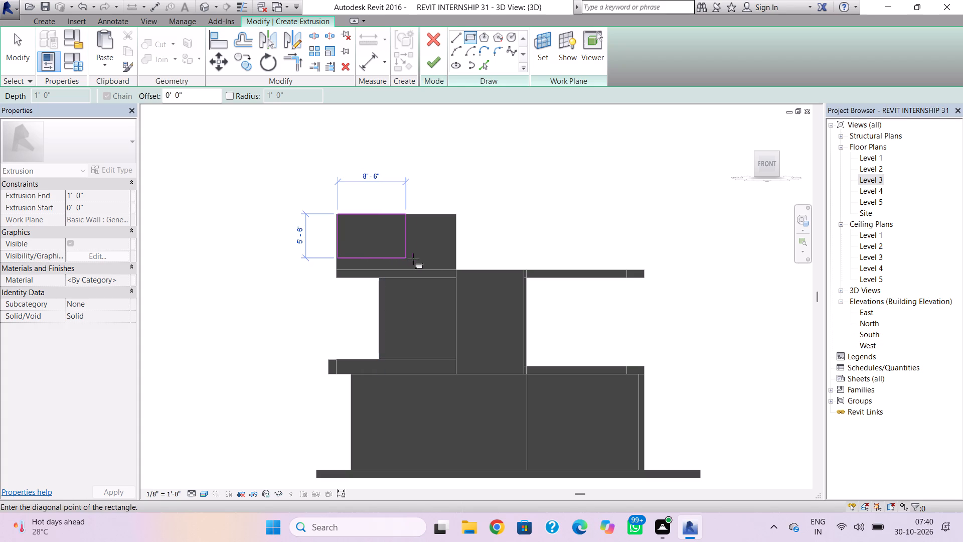
{"action": "left_click", "coordinate": [455, 259]}
{"action": "key", "text": "Escape"}
{"action": "key", "text": "Escape"}
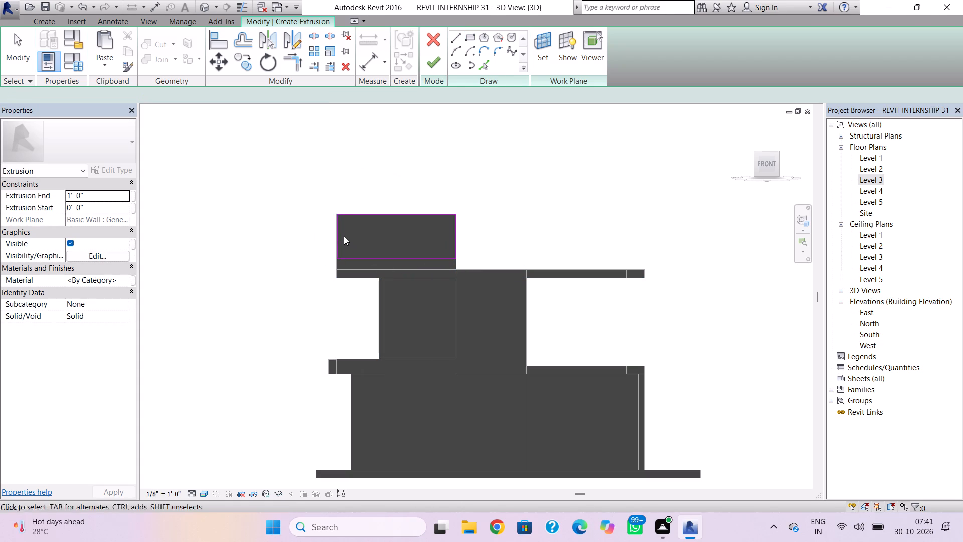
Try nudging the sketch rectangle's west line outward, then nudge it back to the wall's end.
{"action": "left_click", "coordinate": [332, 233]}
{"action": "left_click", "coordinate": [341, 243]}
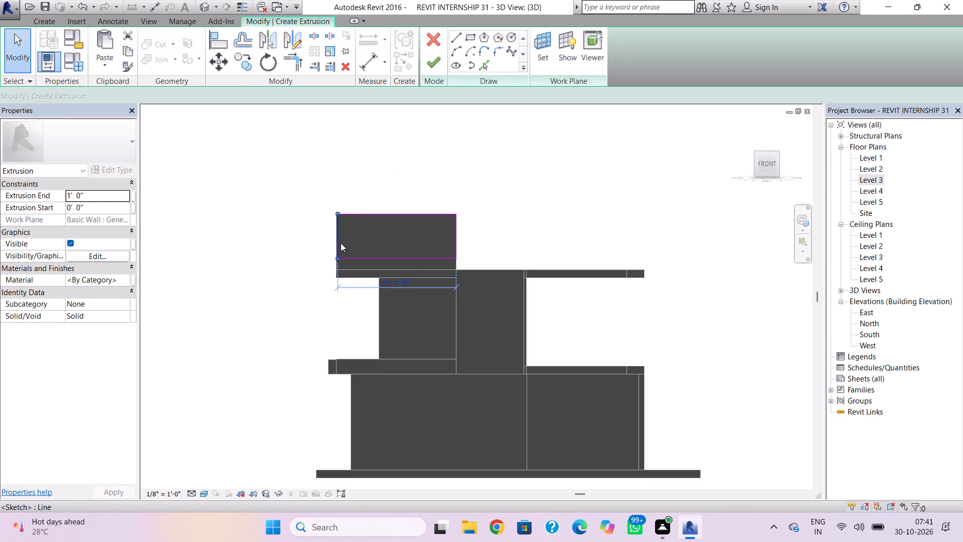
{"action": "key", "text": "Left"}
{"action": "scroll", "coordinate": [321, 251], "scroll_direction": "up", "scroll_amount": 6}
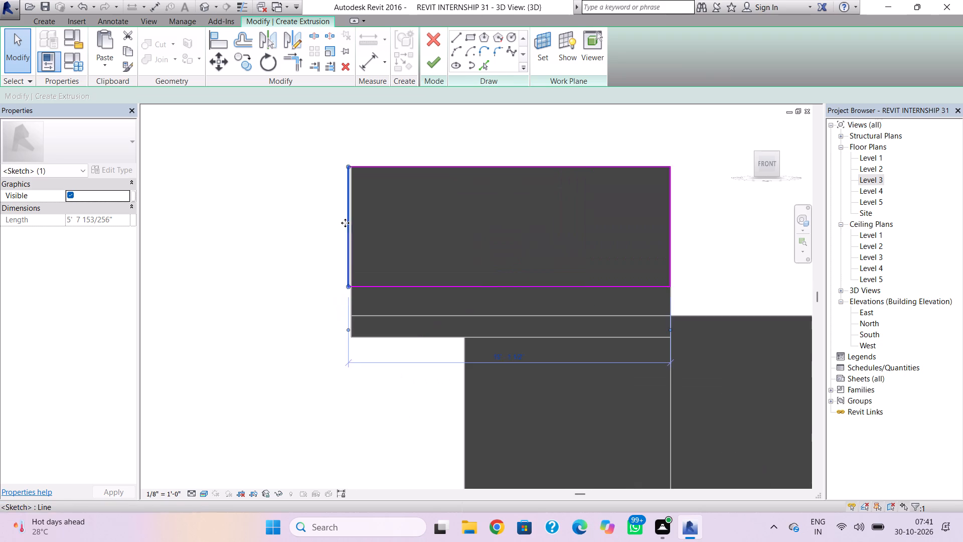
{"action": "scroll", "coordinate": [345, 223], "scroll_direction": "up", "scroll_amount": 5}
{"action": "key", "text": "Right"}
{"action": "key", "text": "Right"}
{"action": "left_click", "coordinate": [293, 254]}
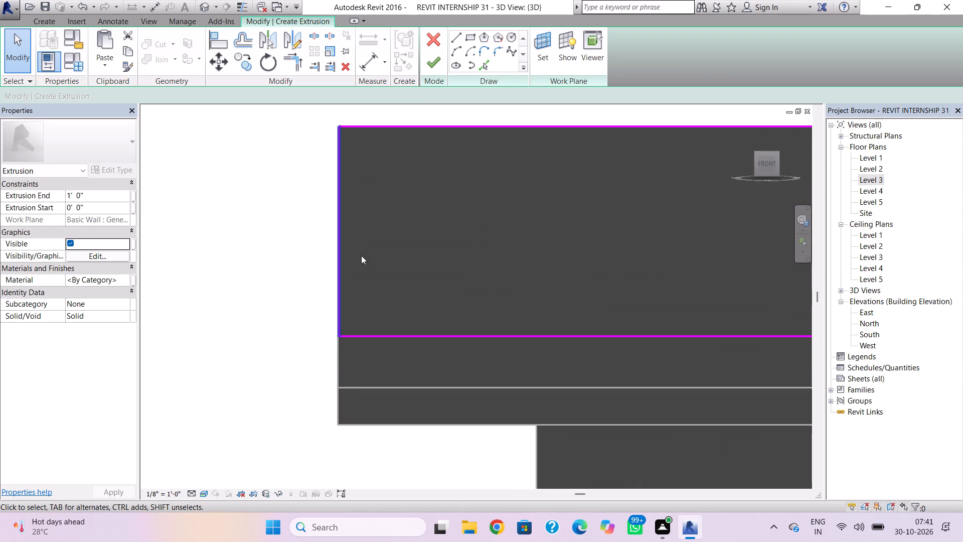
Sketch a narrow vertical rectangle from the first rectangle's lower east corner down to the top of the Level 2 south edge extrusion.
{"action": "scroll", "coordinate": [500, 281], "scroll_direction": "down", "scroll_amount": 6}
{"action": "middle_click_drag", "start_coordinate": [503, 291], "coordinate": [471, 253]}
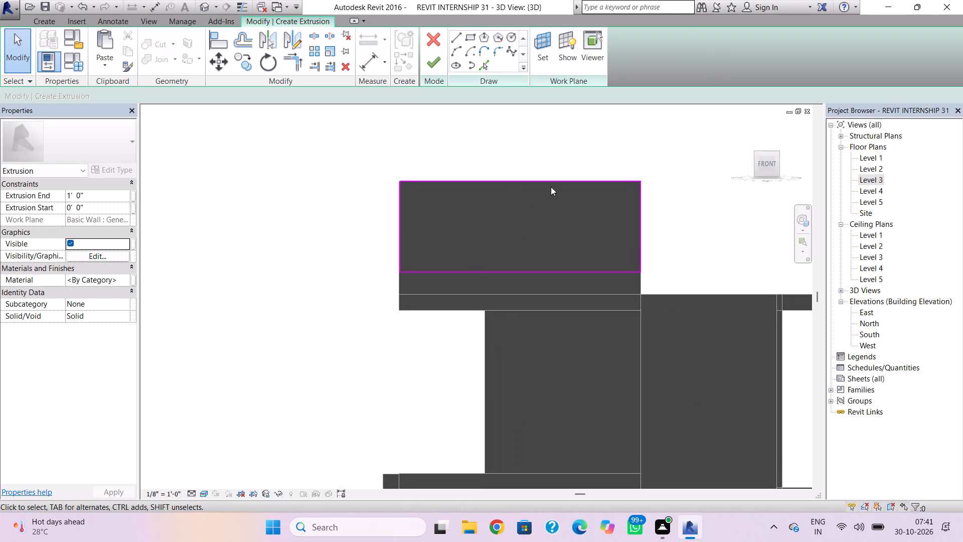
{"action": "left_click", "coordinate": [465, 43]}
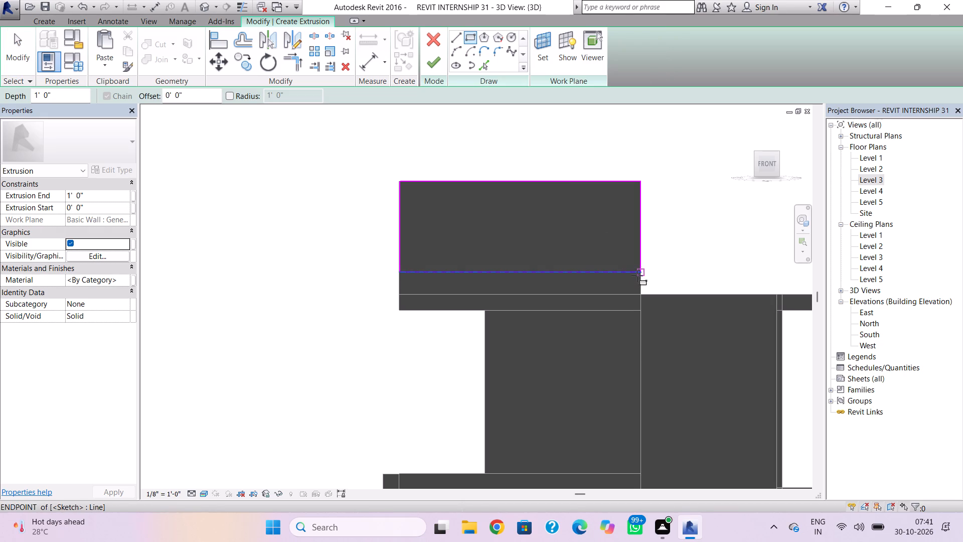
{"action": "left_click", "coordinate": [637, 276]}
{"action": "scroll", "coordinate": [627, 391], "scroll_direction": "down", "scroll_amount": 1}
{"action": "middle_click_drag", "start_coordinate": [627, 390], "coordinate": [600, 316]}
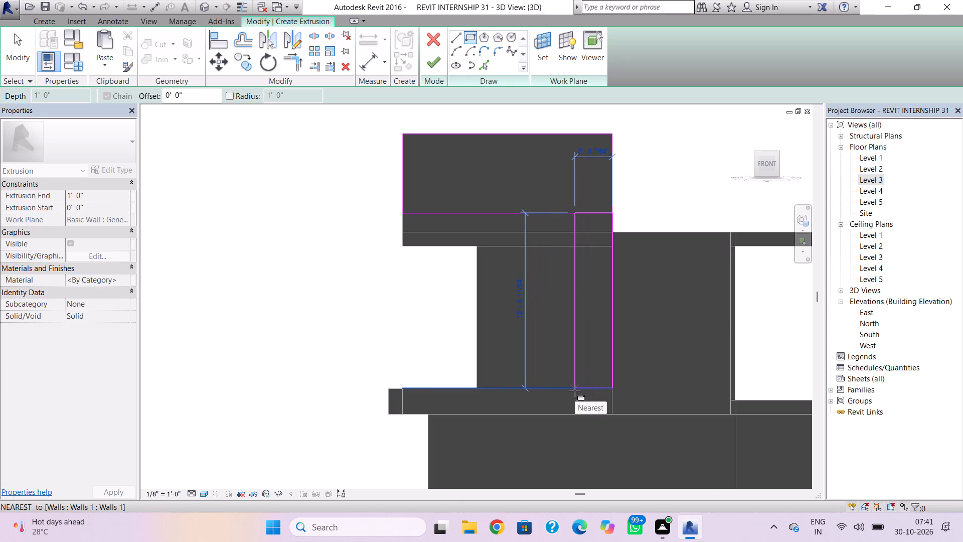
{"action": "left_click", "coordinate": [575, 391]}
{"action": "key", "text": "Escape"}
{"action": "key", "text": "Escape"}
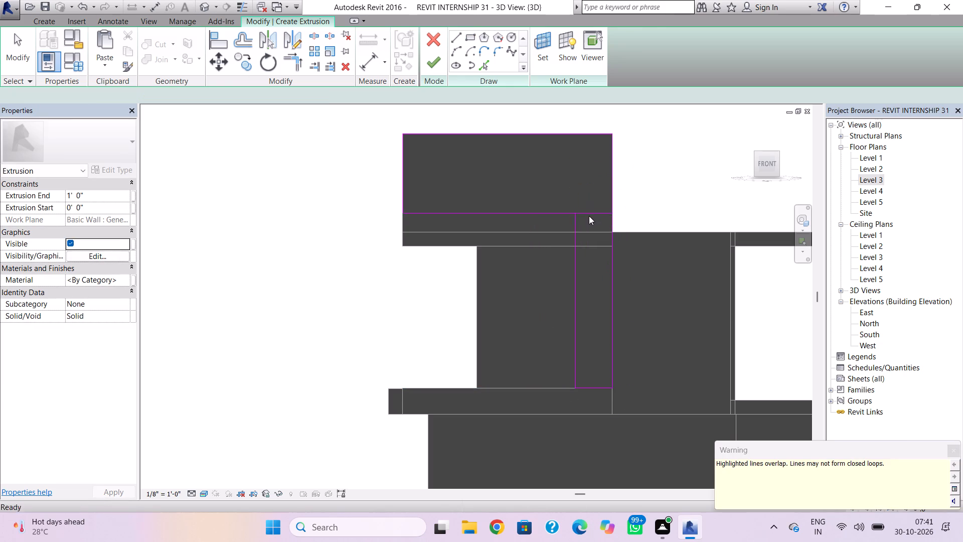
Join the rectangles into one profile by deleting the narrow one's top line and shortening the first one's bottom line to its west side.
{"action": "left_click", "coordinate": [589, 217]}
{"action": "key", "text": "Delete"}
{"action": "left_click", "coordinate": [600, 214]}
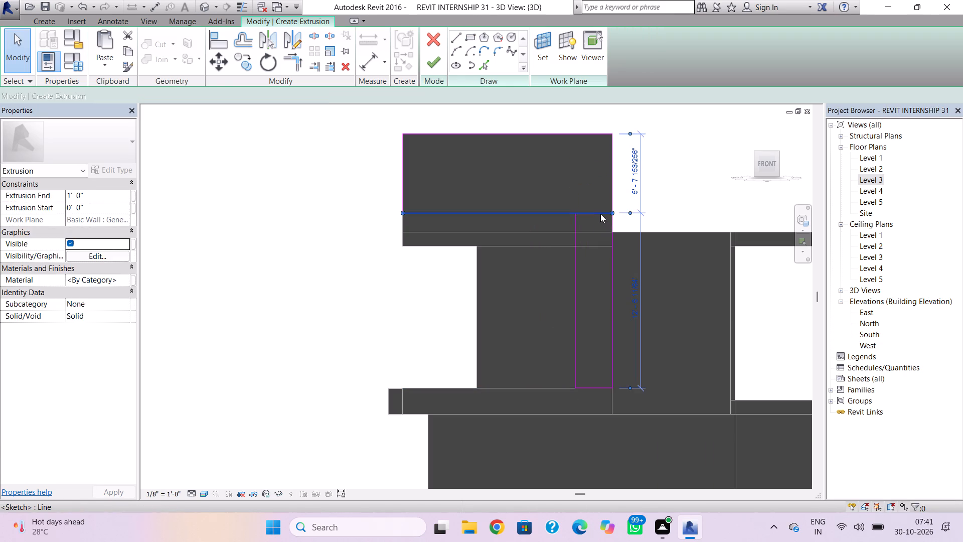
{"action": "left_click_drag", "start_coordinate": [613, 214], "coordinate": [576, 217]}
{"action": "left_click", "coordinate": [586, 240]}
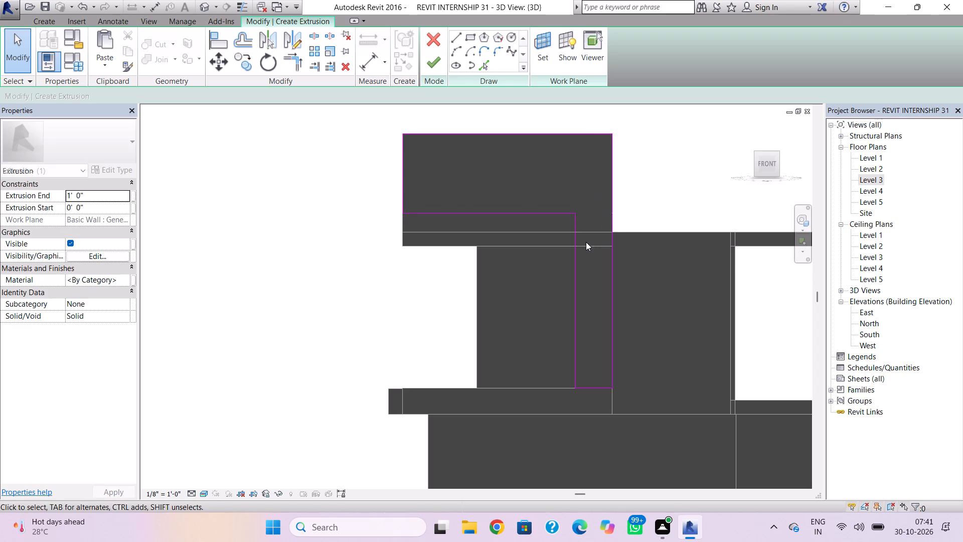
Sketch a rectangle about 1'-10 1/4" high over the Level 2 south edge extrusion, from the vertical strip's lower east corner to the extrusion's west end.
{"action": "scroll", "coordinate": [548, 278], "scroll_direction": "down", "scroll_amount": 2}
{"action": "middle_click_drag", "start_coordinate": [546, 249], "coordinate": [544, 217]}
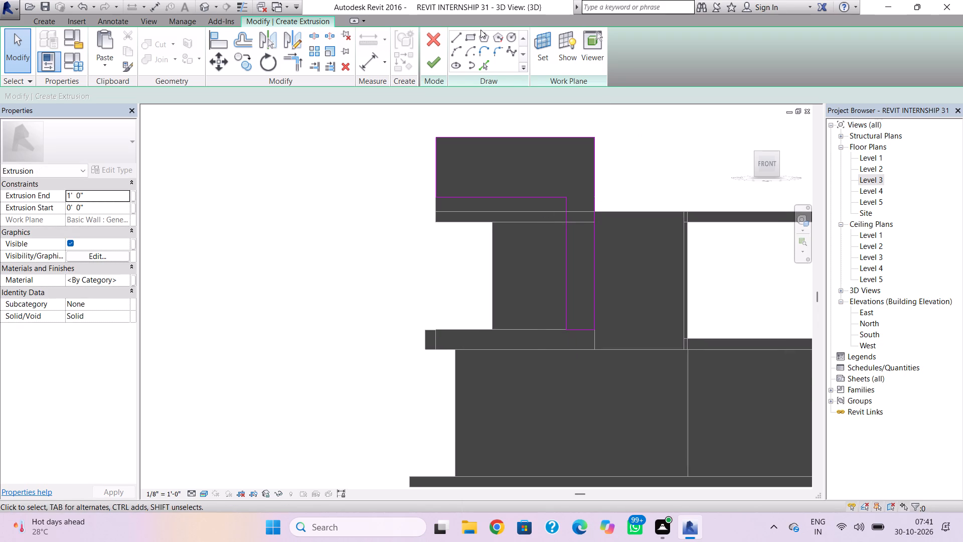
{"action": "left_click", "coordinate": [467, 37]}
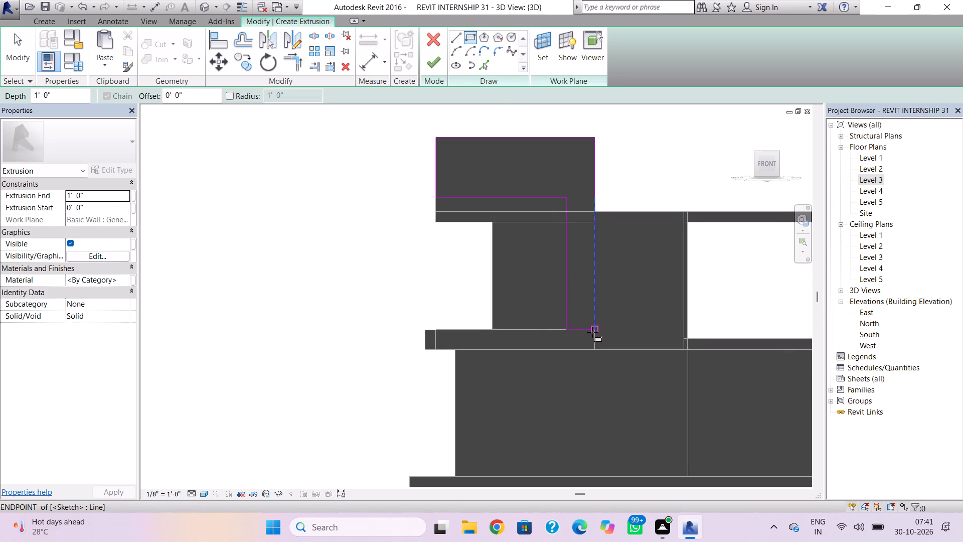
{"action": "left_click", "coordinate": [592, 333]}
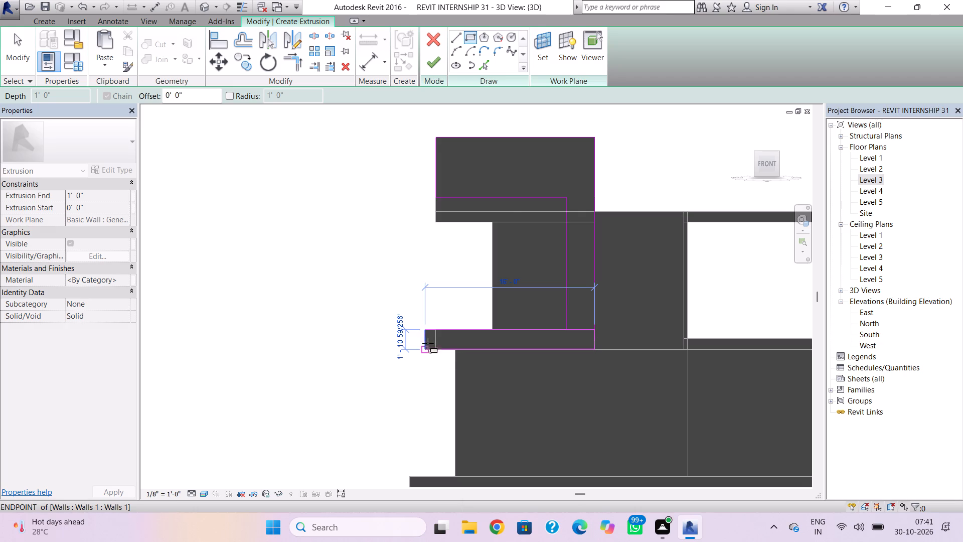
{"action": "scroll", "coordinate": [428, 343], "scroll_direction": "up", "scroll_amount": 6}
{"action": "left_click", "coordinate": [424, 360]}
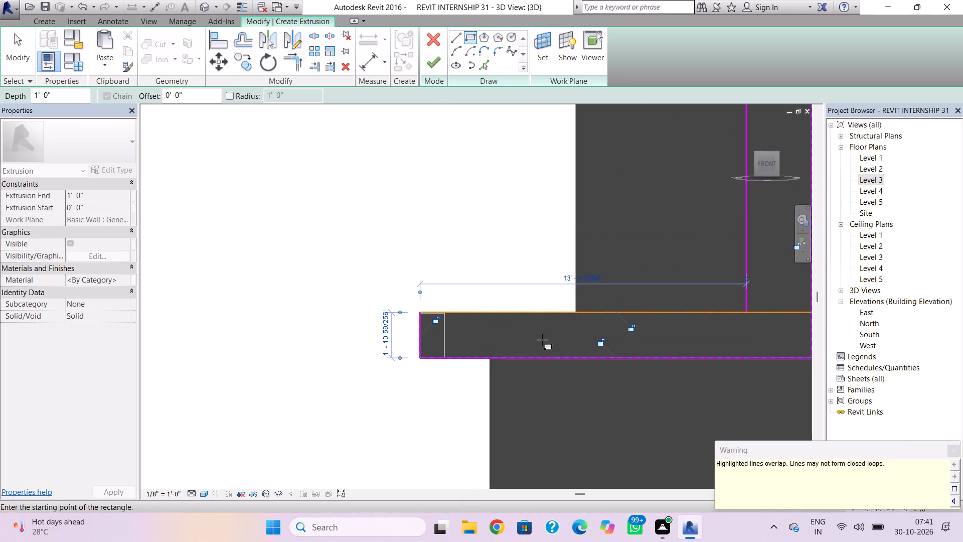
{"action": "scroll", "coordinate": [542, 339], "scroll_direction": "down", "scroll_amount": 2}
{"action": "middle_click_drag", "start_coordinate": [542, 339], "coordinate": [504, 331]}
{"action": "key", "text": "Escape"}
{"action": "key", "text": "Escape"}
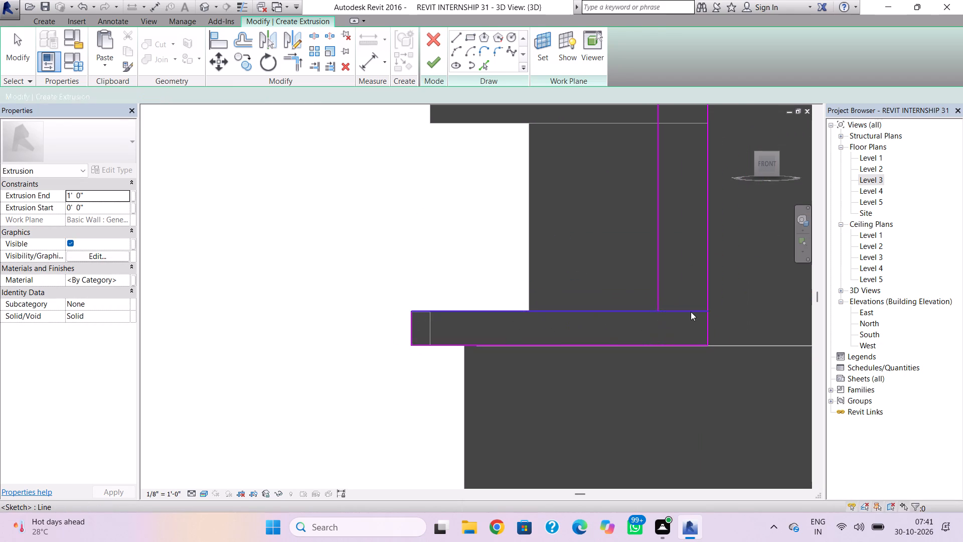
Merge the outlines by shortening the lower rectangle's top line to the strip's west side, deleting the strip's bottom line, and finishing the sketch.
{"action": "left_click", "coordinate": [691, 312]}
{"action": "left_click_drag", "start_coordinate": [708, 311], "coordinate": [684, 308]}
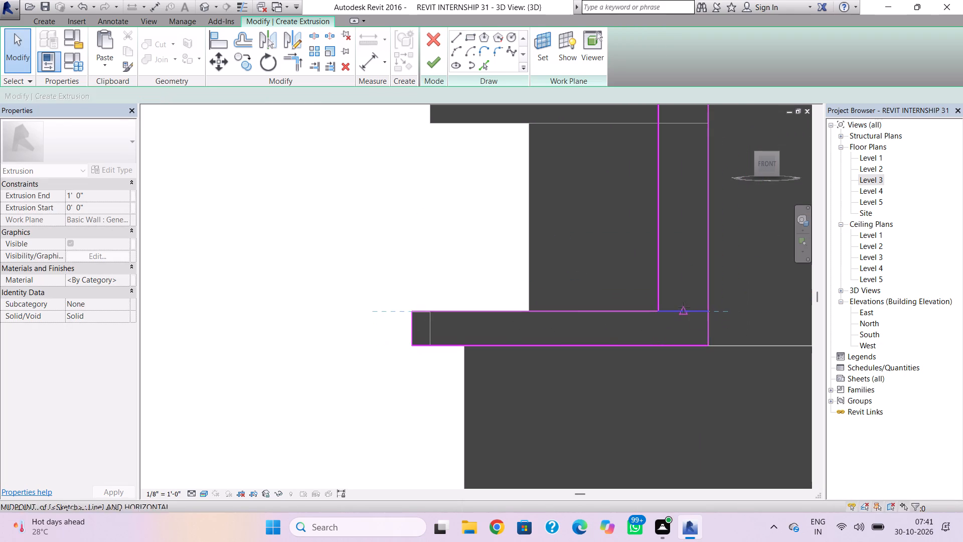
{"action": "left_click_drag", "start_coordinate": [684, 308], "coordinate": [662, 309]}
{"action": "left_click", "coordinate": [766, 305]}
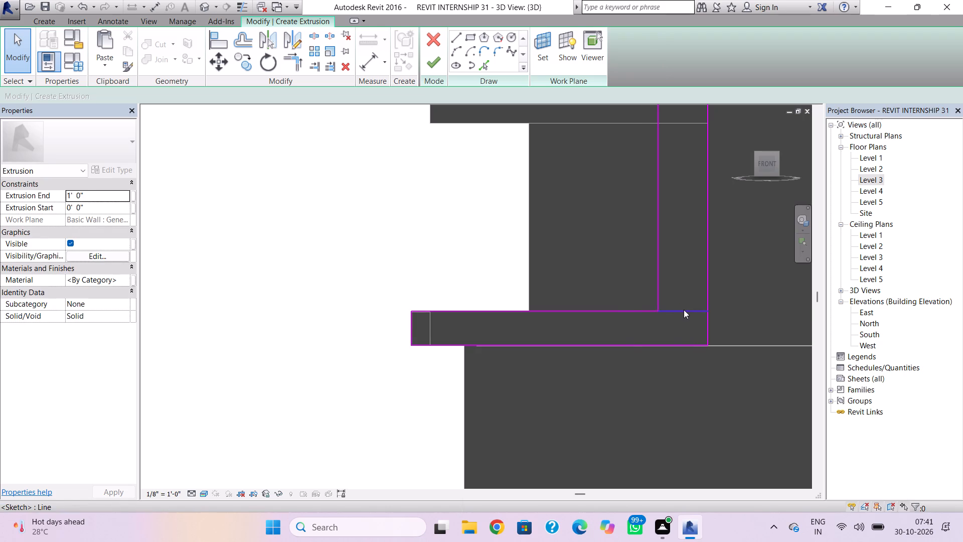
{"action": "left_click", "coordinate": [684, 310]}
{"action": "key", "text": "Delete"}
{"action": "key", "text": "Delete"}
{"action": "scroll", "coordinate": [704, 330], "scroll_direction": "down", "scroll_amount": 3}
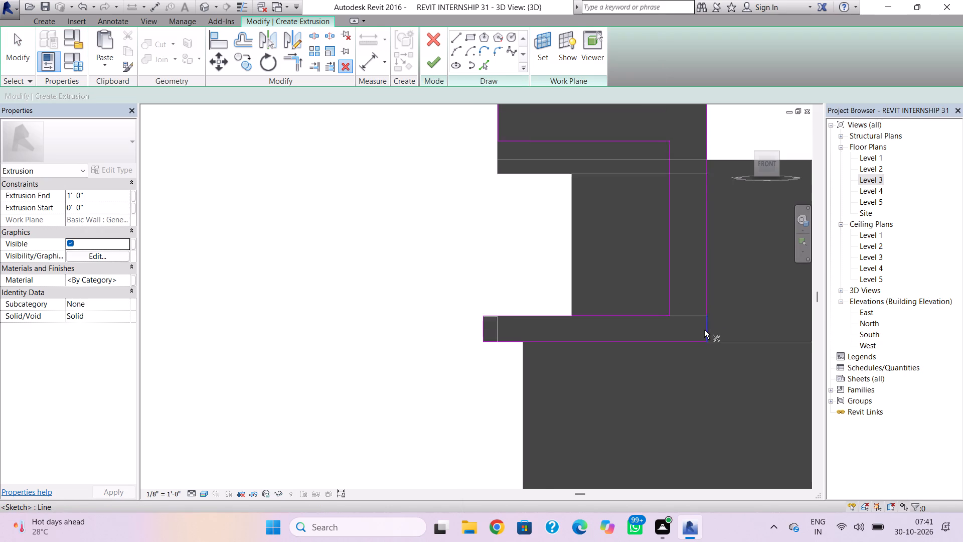
{"action": "left_click", "coordinate": [427, 67]}
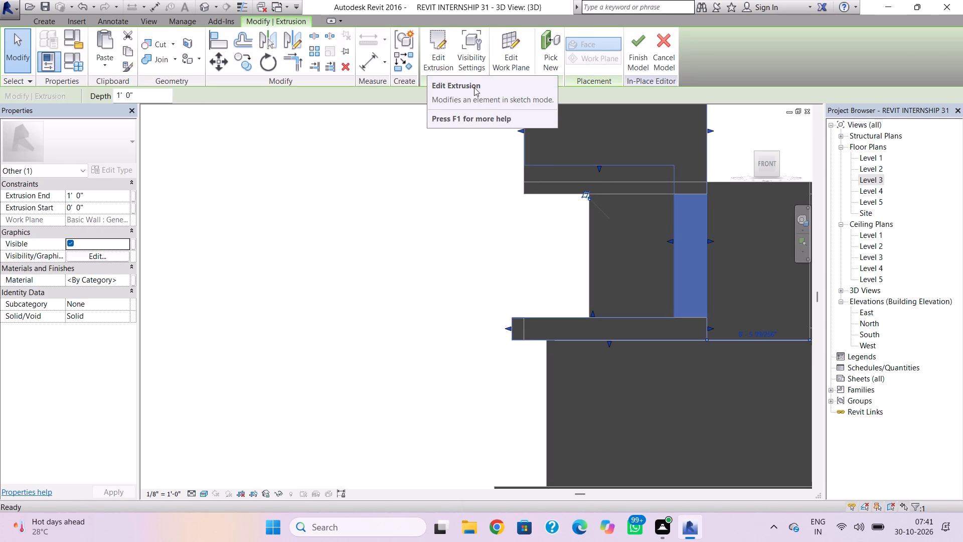
Close the blank pop-up window and finish the in-place wall model.
{"action": "right_click_drag", "start_coordinate": [515, 67], "coordinate": [558, 91], "text": "shift"}
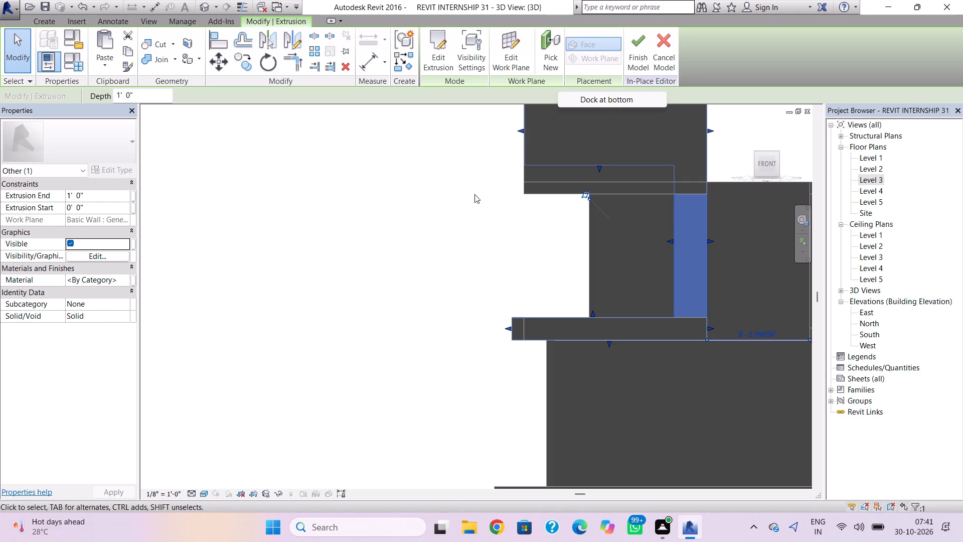
{"action": "right_click_drag", "start_coordinate": [474, 195], "coordinate": [563, 249], "text": "shift"}
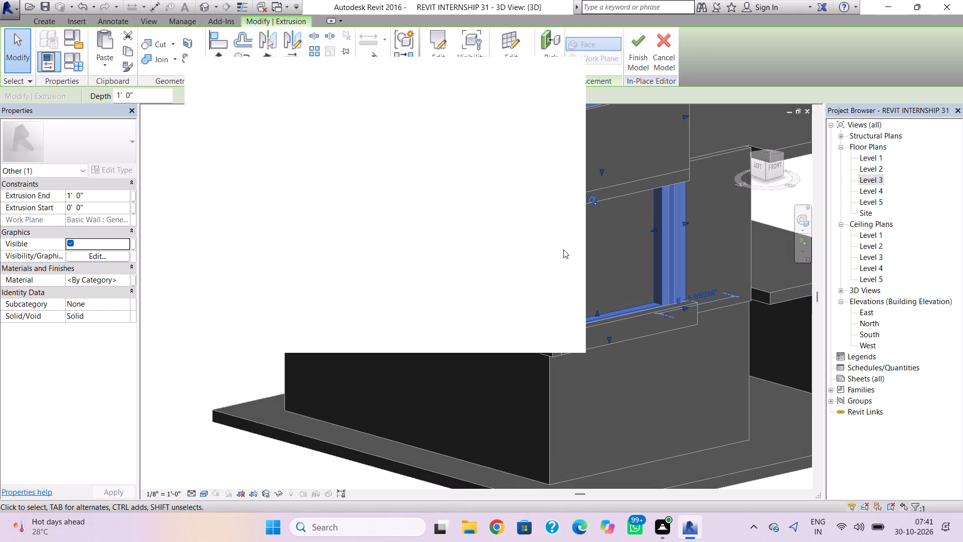
{"action": "scroll", "coordinate": [708, 231], "scroll_direction": "down", "scroll_amount": 1}
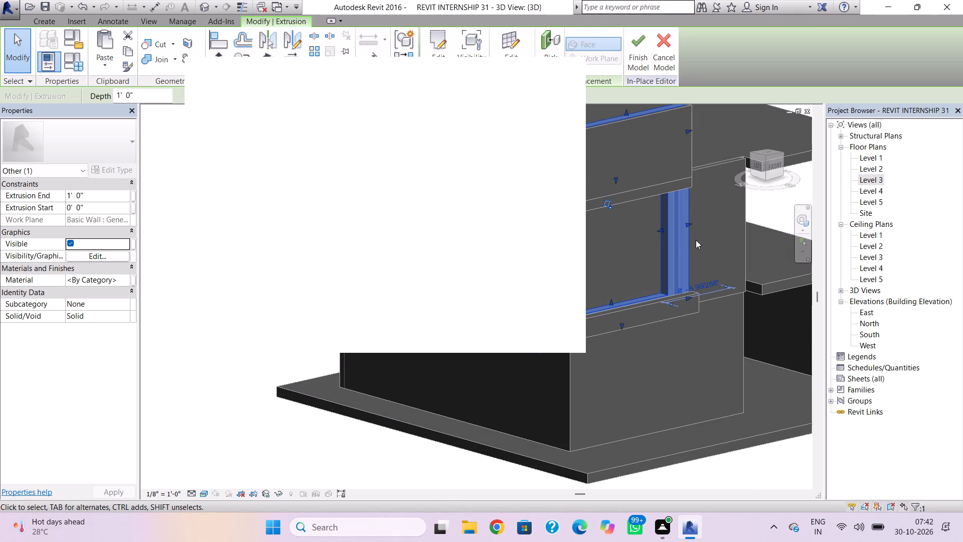
{"action": "middle_click_drag", "start_coordinate": [682, 256], "coordinate": [708, 280]}
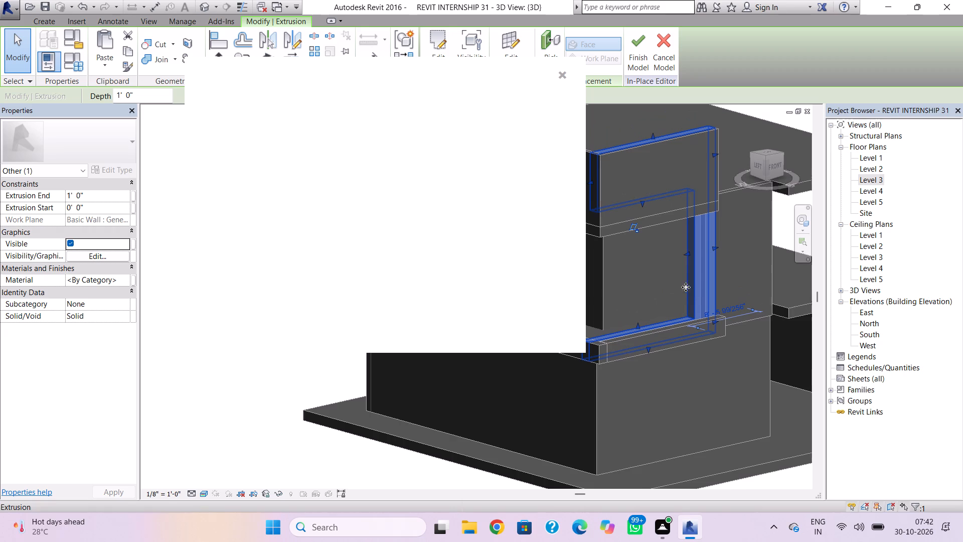
{"action": "scroll", "coordinate": [678, 282], "scroll_direction": "down", "scroll_amount": 1}
{"action": "middle_click_drag", "start_coordinate": [679, 303], "coordinate": [679, 321]}
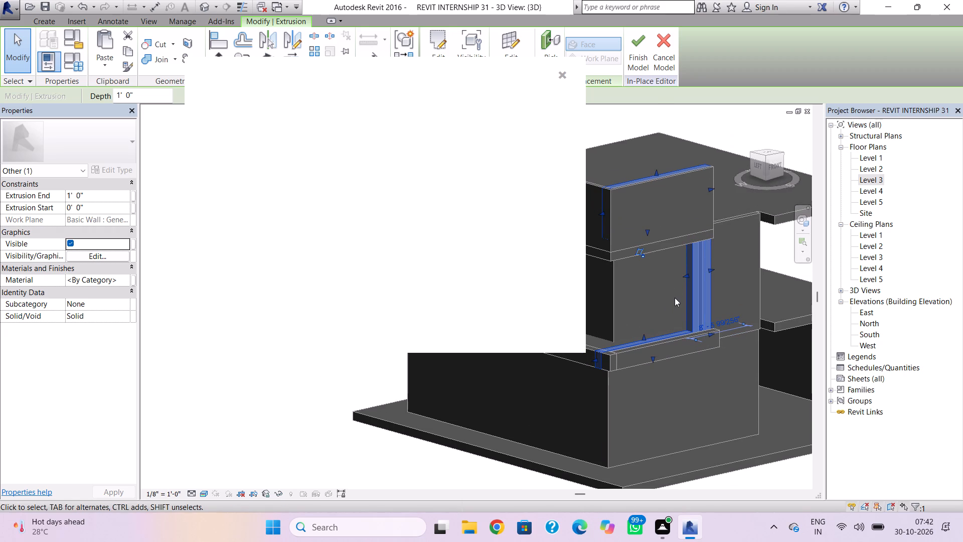
{"action": "left_click", "coordinate": [557, 75]}
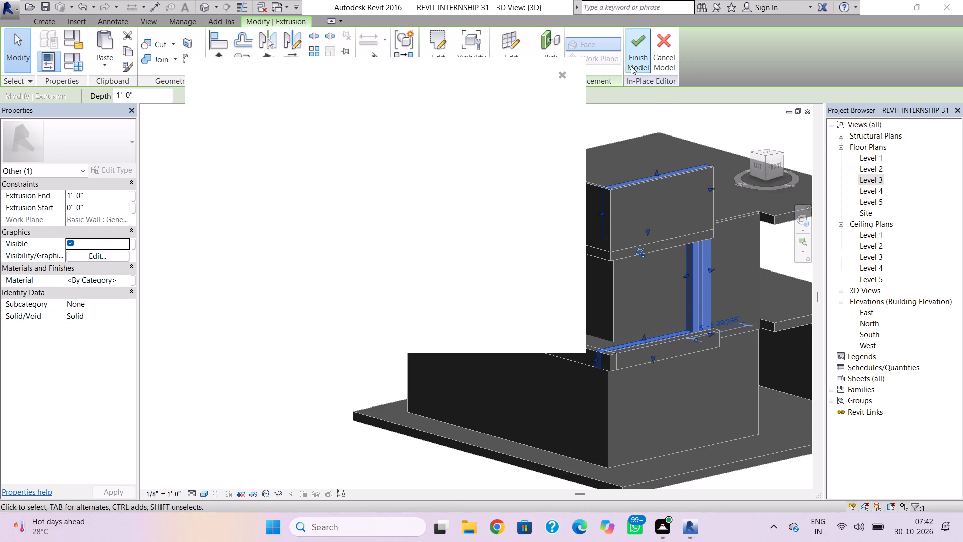
{"action": "left_click", "coordinate": [632, 63]}
Stretch the new C-shaped in-place wall's front face outward to line up with the Level 2 edge extrusion's outer face.
{"action": "left_click", "coordinate": [690, 294]}
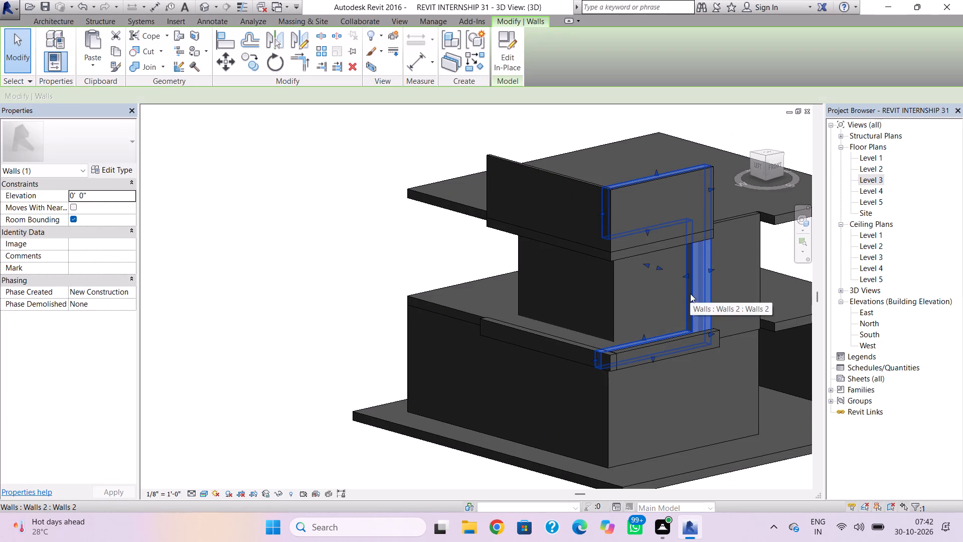
{"action": "scroll", "coordinate": [671, 289], "scroll_direction": "up", "scroll_amount": 2}
{"action": "left_click_drag", "start_coordinate": [654, 262], "coordinate": [657, 267]}
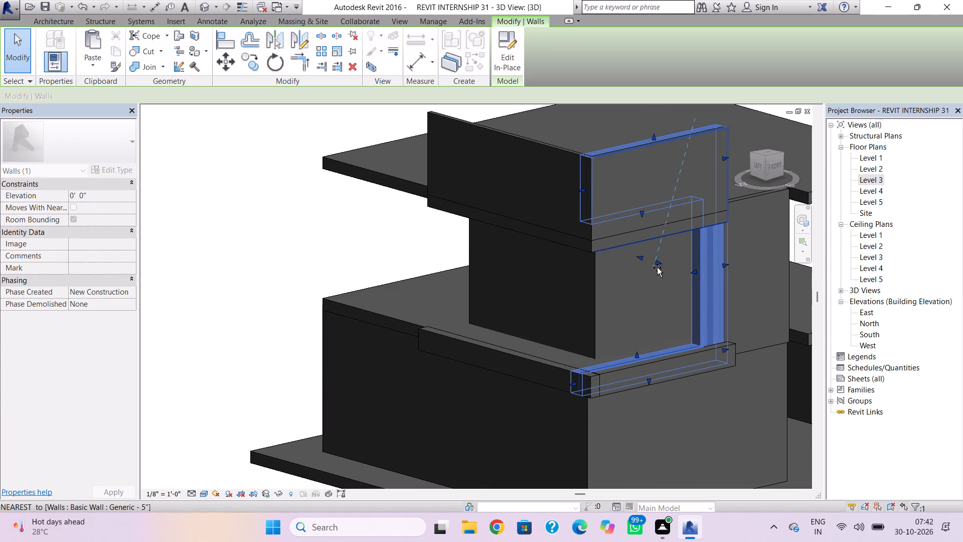
{"action": "left_click_drag", "start_coordinate": [657, 267], "coordinate": [659, 271]}
{"action": "left_click", "coordinate": [636, 292]}
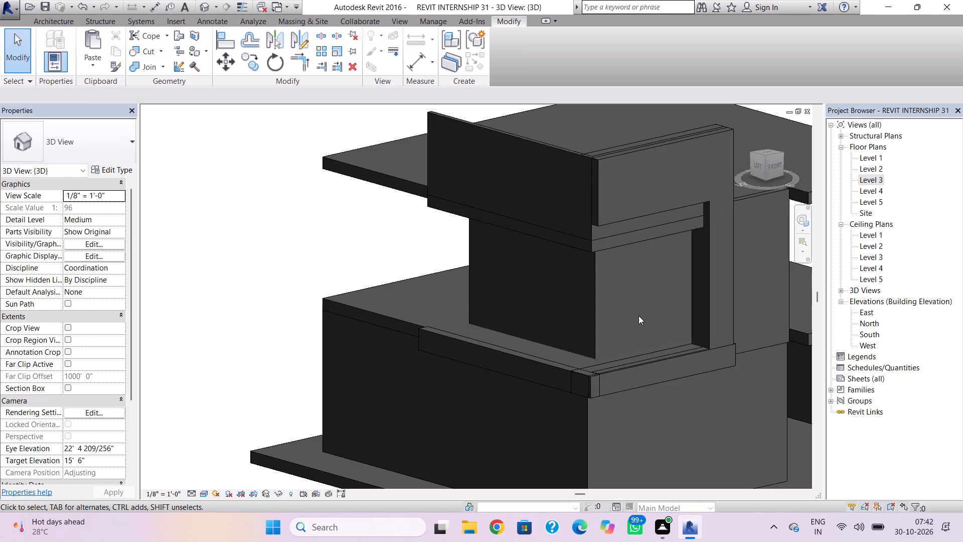
{"action": "left_click", "coordinate": [596, 203]}
{"action": "scroll", "coordinate": [614, 354], "scroll_direction": "up", "scroll_amount": 4}
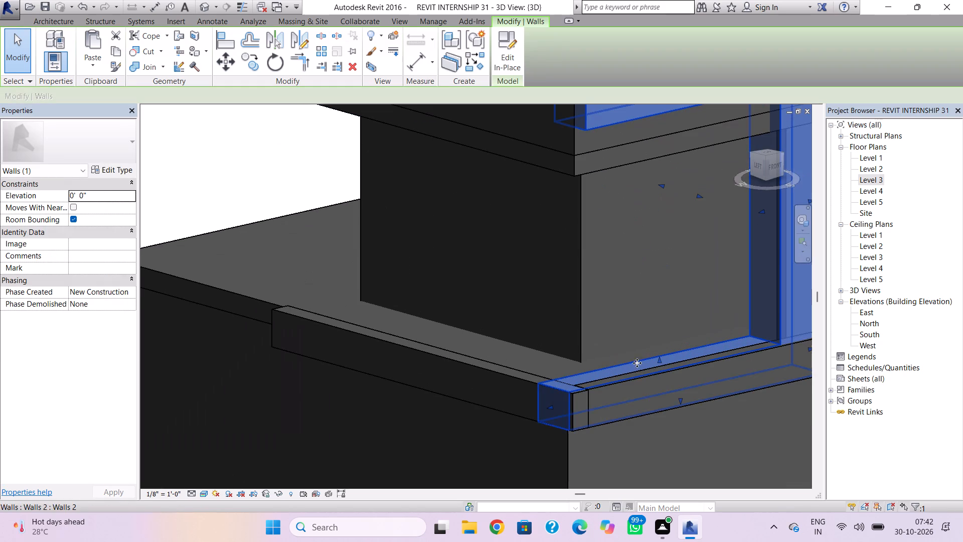
{"action": "left_click_drag", "start_coordinate": [700, 193], "coordinate": [704, 200]}
{"action": "left_click", "coordinate": [653, 261]}
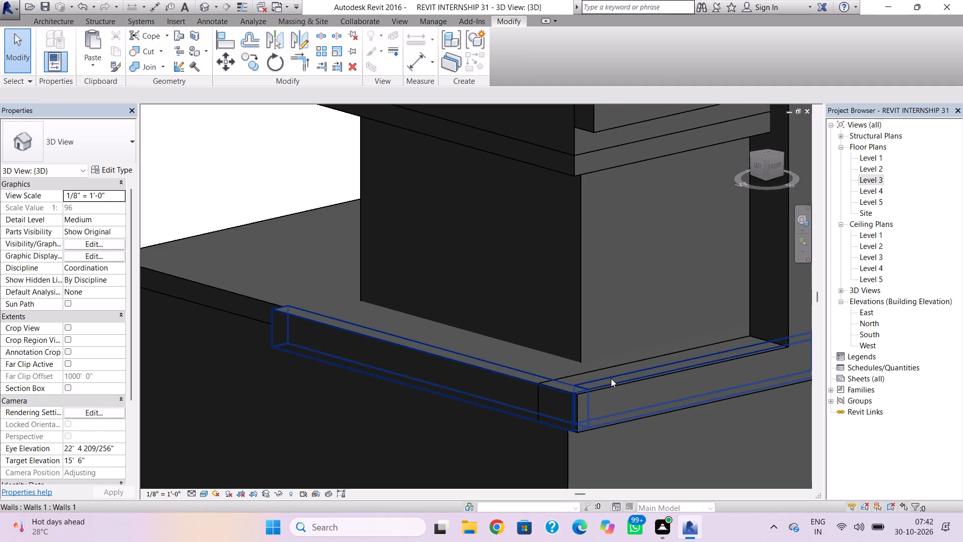
Examine how the front wall extrusion meets the Level 3 roof edge and the west wall.
{"action": "scroll", "coordinate": [611, 378], "scroll_direction": "down", "scroll_amount": 2}
{"action": "middle_click_drag", "start_coordinate": [607, 374], "coordinate": [557, 375]}
{"action": "scroll", "coordinate": [541, 378], "scroll_direction": "down", "scroll_amount": 1}
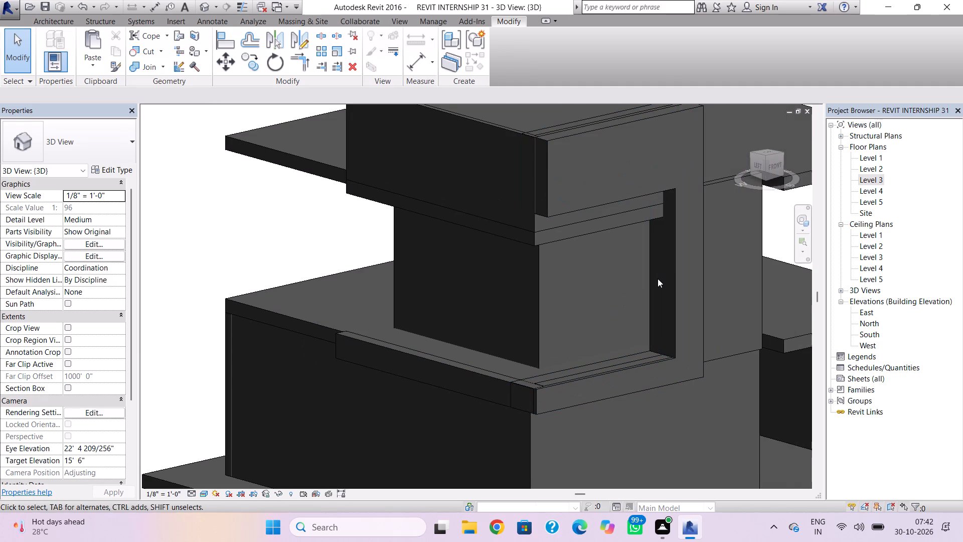
{"action": "left_click", "coordinate": [603, 219]}
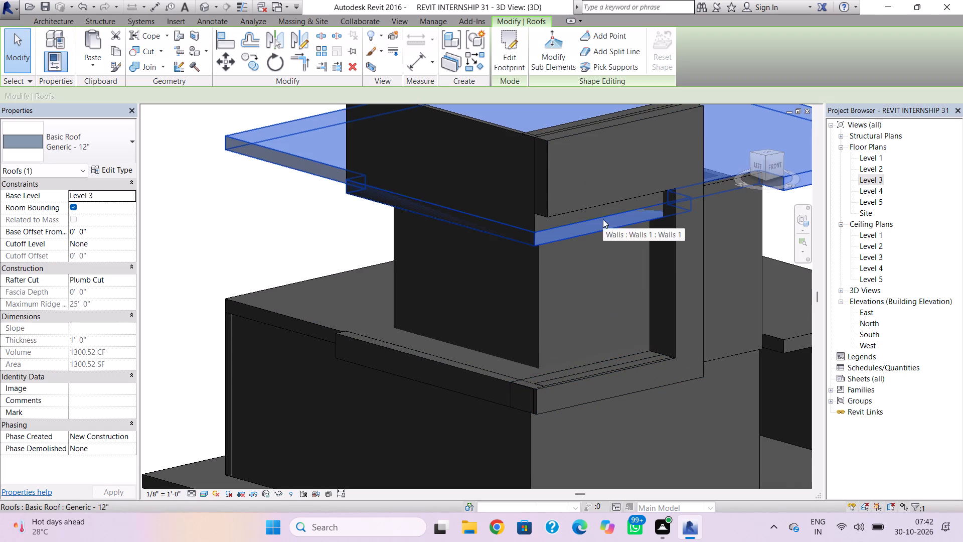
{"action": "key", "text": "Escape"}
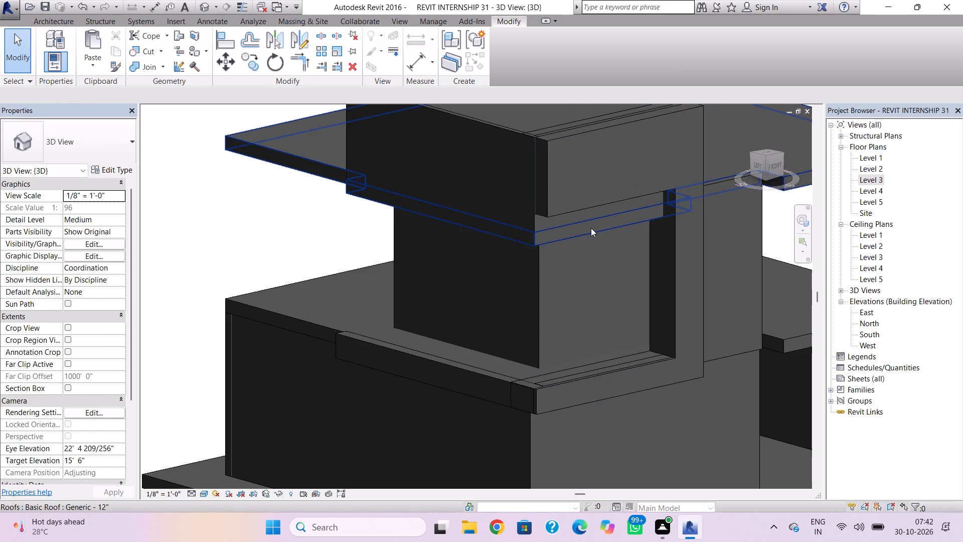
{"action": "scroll", "coordinate": [591, 228], "scroll_direction": "down", "scroll_amount": 1}
{"action": "middle_click_drag", "start_coordinate": [593, 233], "coordinate": [566, 327]}
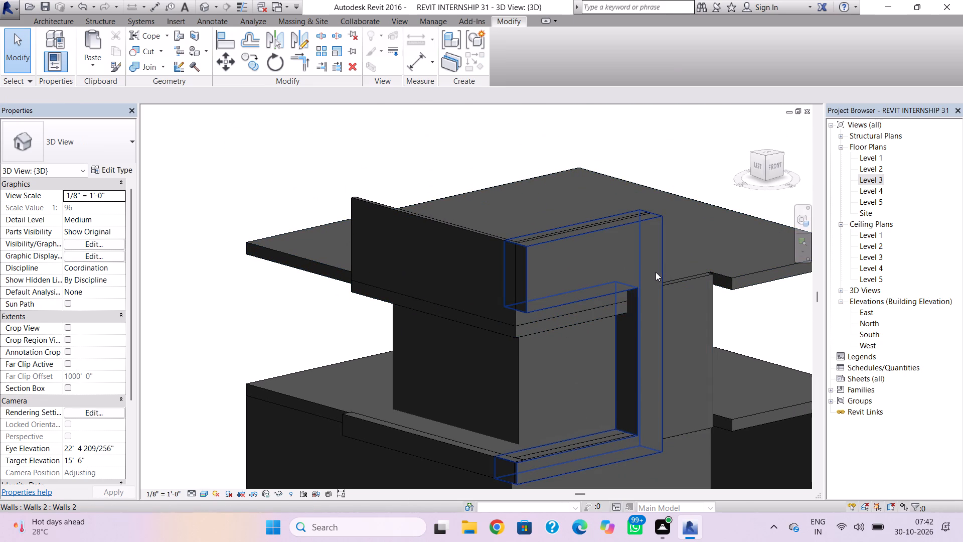
{"action": "right_click_drag", "start_coordinate": [651, 274], "coordinate": [639, 295], "text": "shift"}
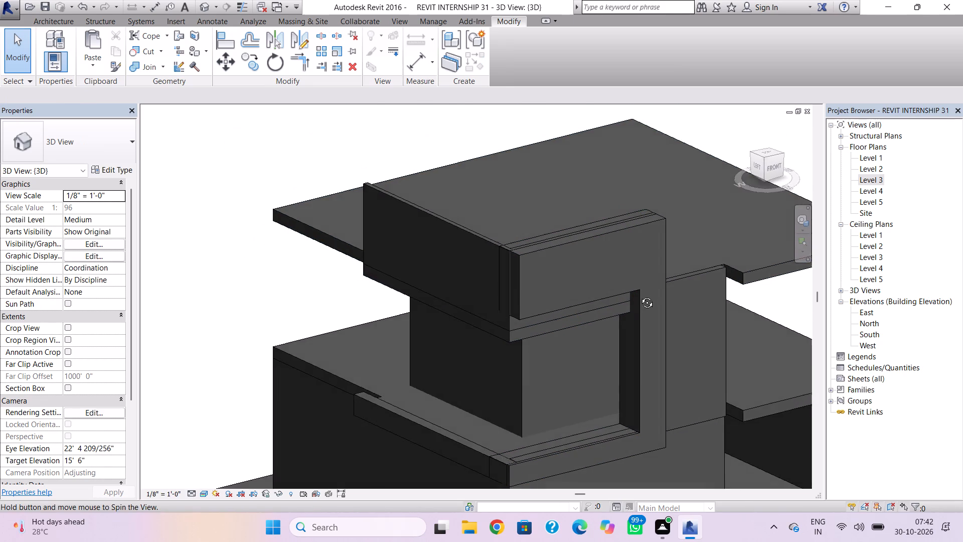
{"action": "right_click_drag", "start_coordinate": [639, 295], "coordinate": [667, 284], "text": "shift"}
{"action": "scroll", "coordinate": [535, 324], "scroll_direction": "up", "scroll_amount": 3}
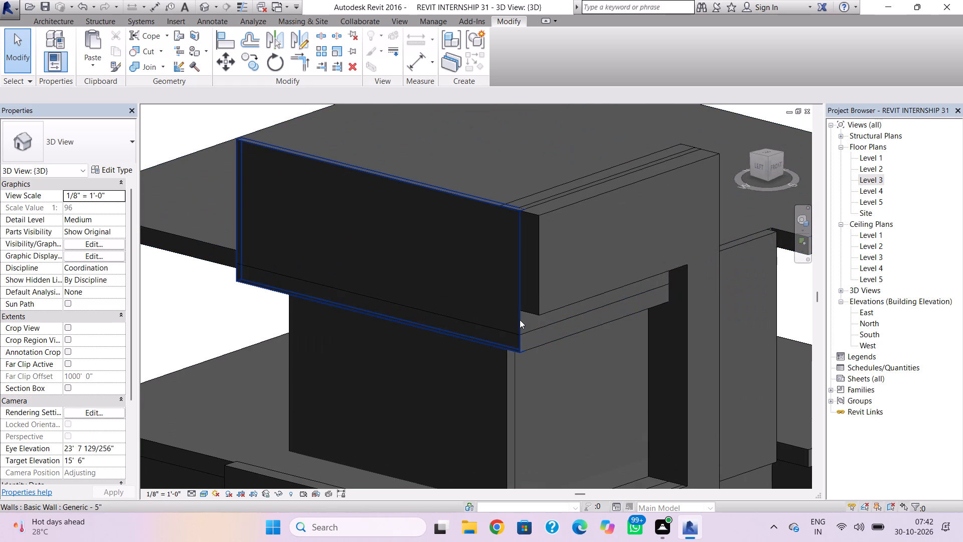
{"action": "left_click", "coordinate": [521, 320]}
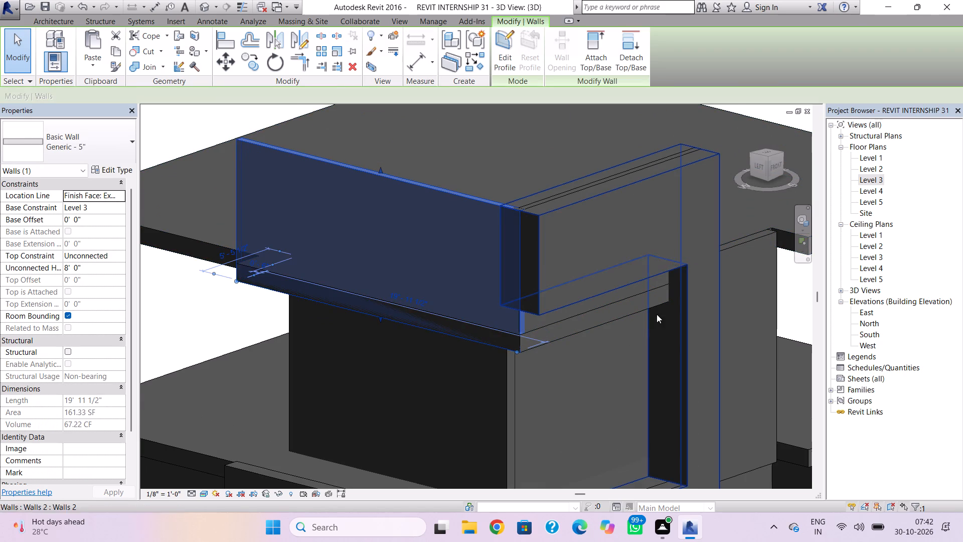
{"action": "key", "text": "Escape"}
Edit the Level 3 roof footprint in the Level 3 plan and nudge its southwest boundary line north to the front wall extrusion's inner face.
{"action": "double_click", "coordinate": [630, 313]}
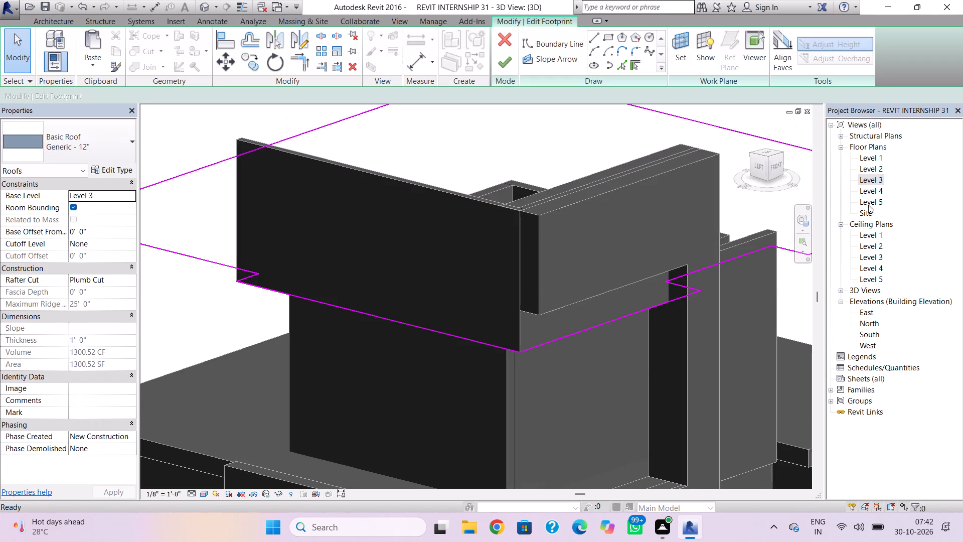
{"action": "double_click", "coordinate": [872, 181]}
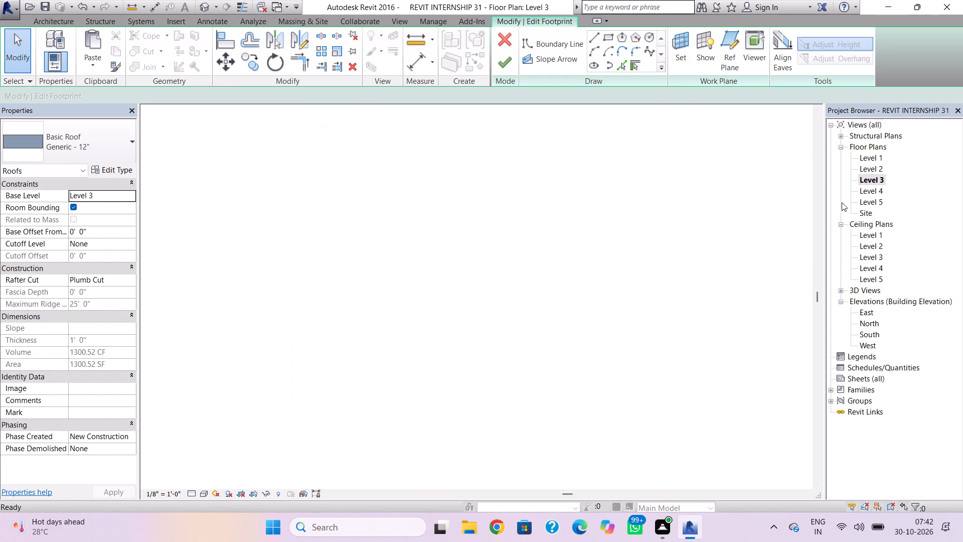
{"action": "left_click", "coordinate": [531, 401]}
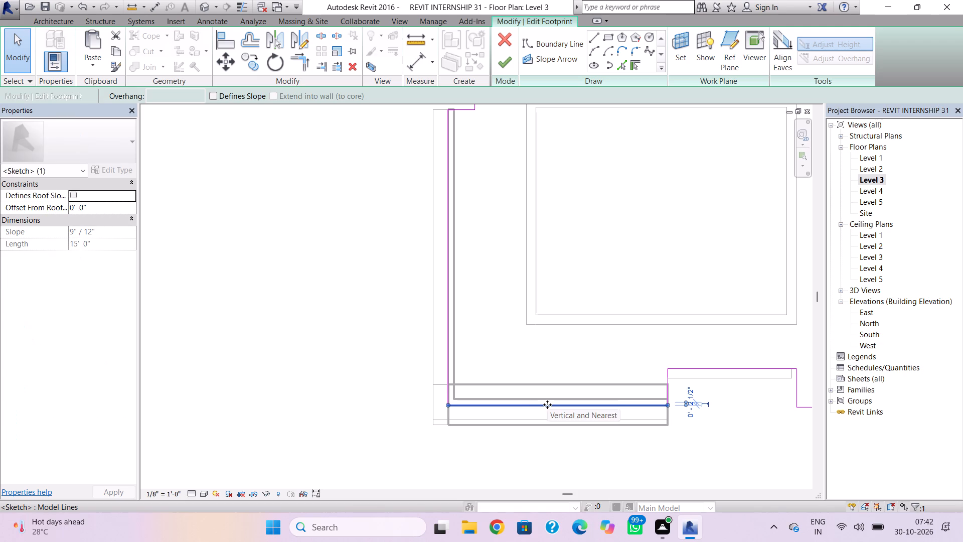
{"action": "key", "text": "Up"}
{"action": "key", "text": "Up"}
{"action": "key", "text": "Up"}
{"action": "key", "text": "Up"}
{"action": "key", "text": "Up"}
{"action": "key", "text": "Up"}
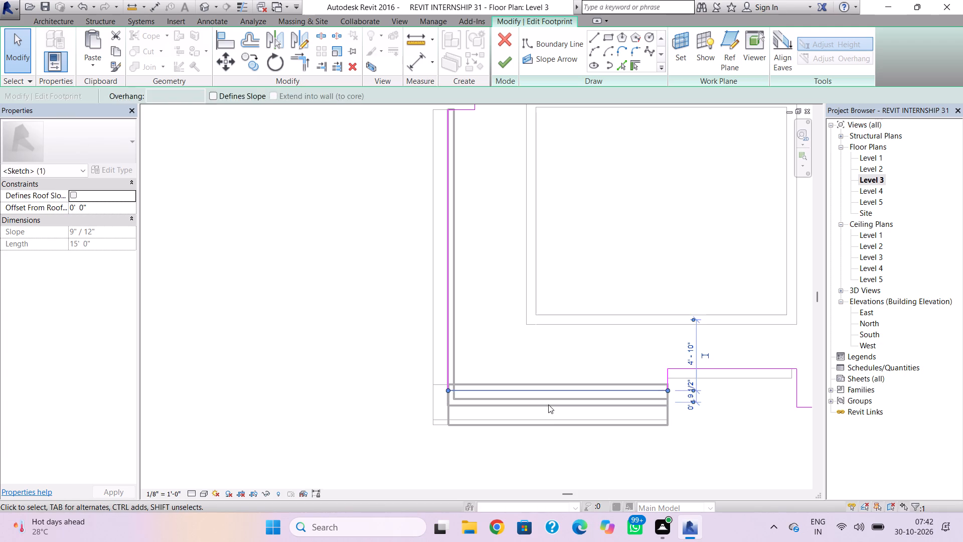
{"action": "key", "text": "Up"}
{"action": "key", "text": "Up"}
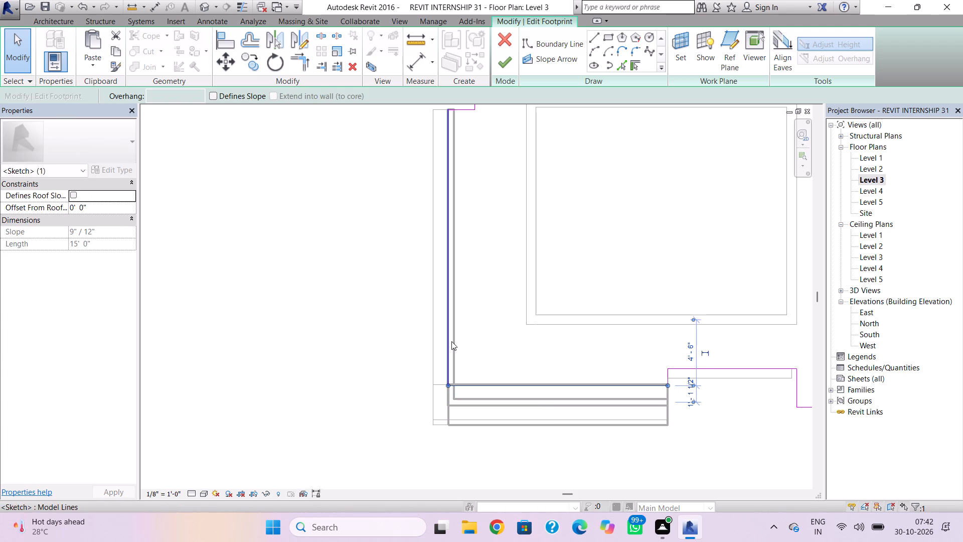
Nudge the roof footprint's west boundary line east to the west wall's inner face, 5'-3" from the room wall.
{"action": "left_click", "coordinate": [451, 341]}
{"action": "key", "text": "Right"}
{"action": "key", "text": "Right"}
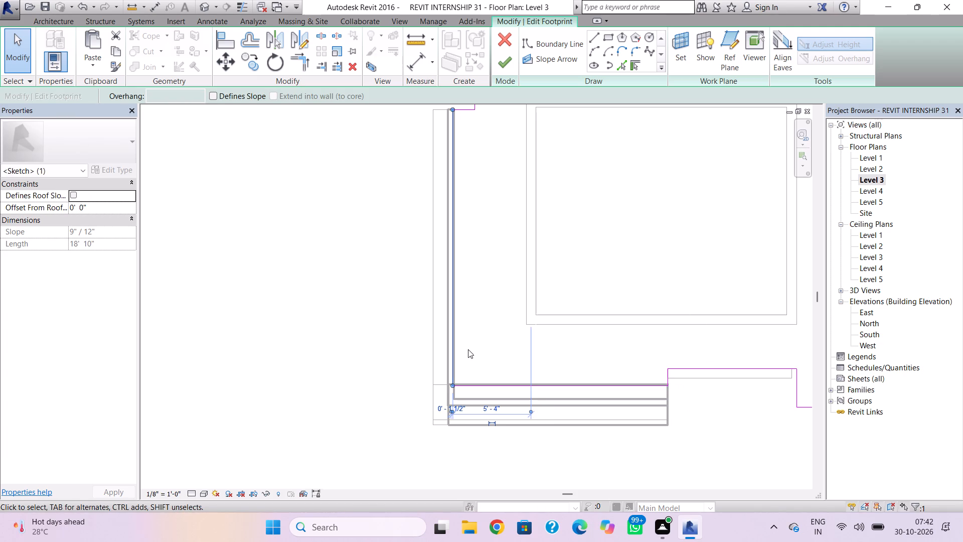
{"action": "scroll", "coordinate": [465, 361], "scroll_direction": "up", "scroll_amount": 3}
{"action": "key", "text": "Right"}
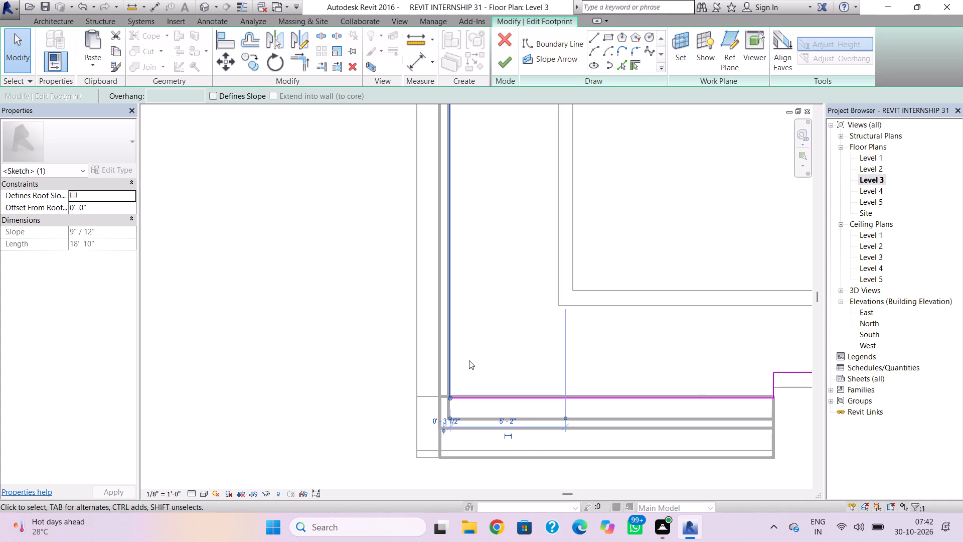
{"action": "scroll", "coordinate": [452, 343], "scroll_direction": "up", "scroll_amount": 3}
{"action": "key", "text": "Left"}
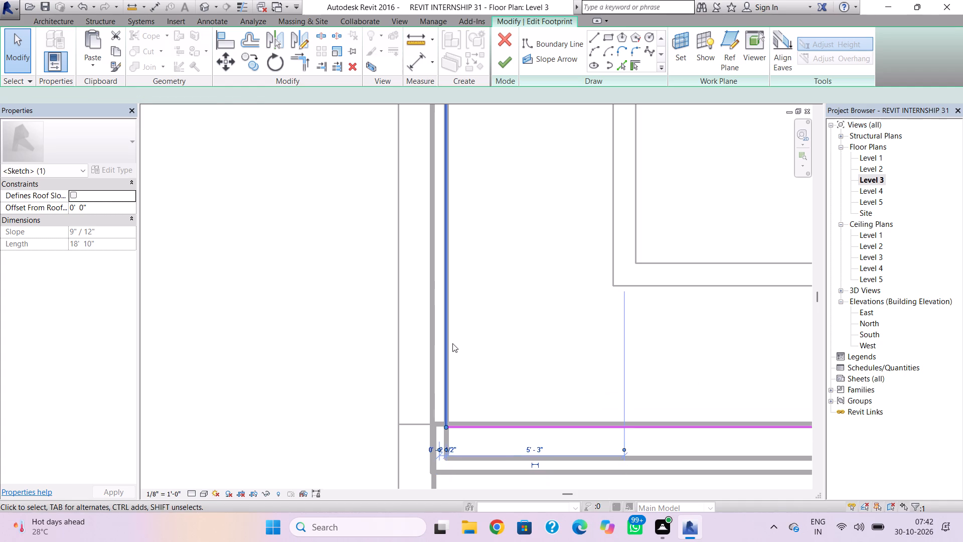
Nudge the Level 3 roof footprint's southwest boundary line slightly north to the front wall's inner face and finish the footprint edit.
{"action": "left_click", "coordinate": [493, 346]}
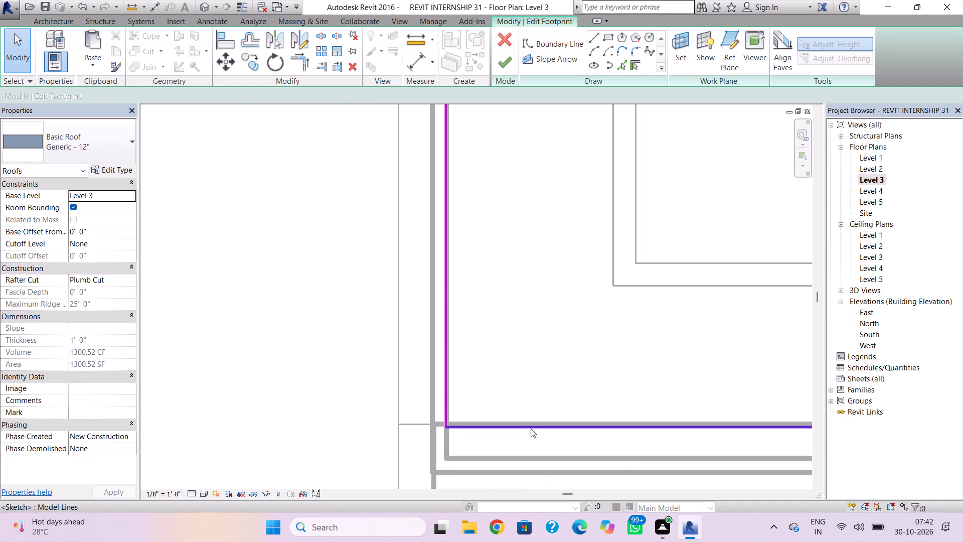
{"action": "left_click", "coordinate": [531, 428]}
{"action": "key", "text": "Up"}
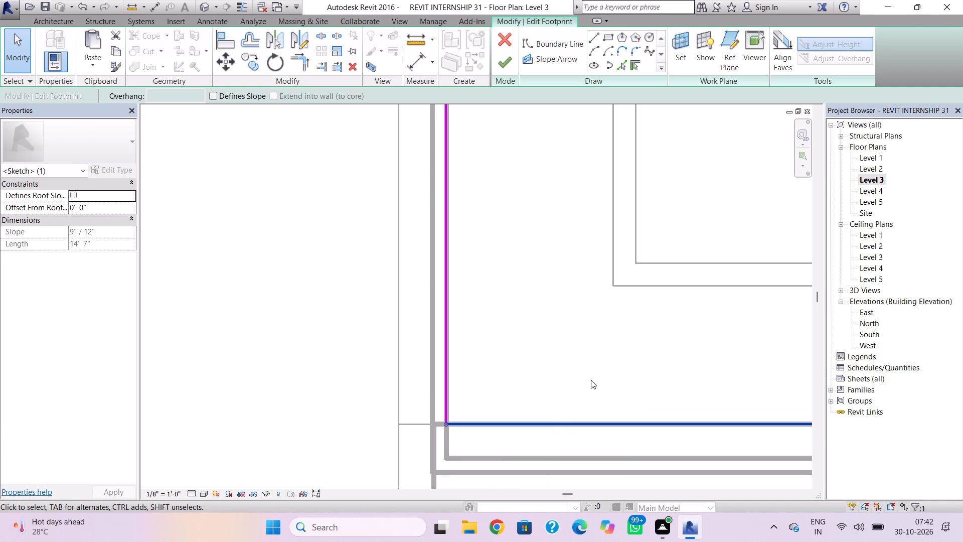
{"action": "left_click", "coordinate": [505, 64]}
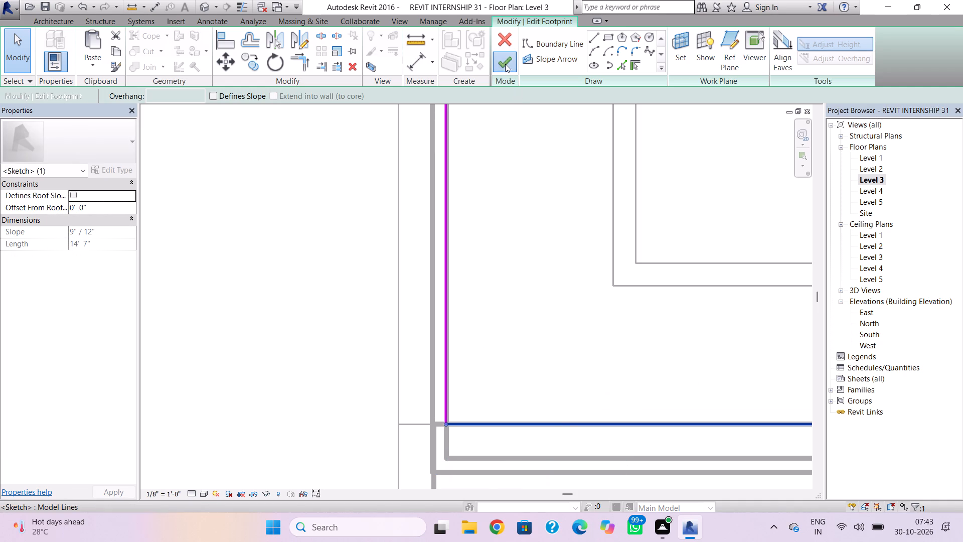
{"action": "left_click", "coordinate": [514, 271]}
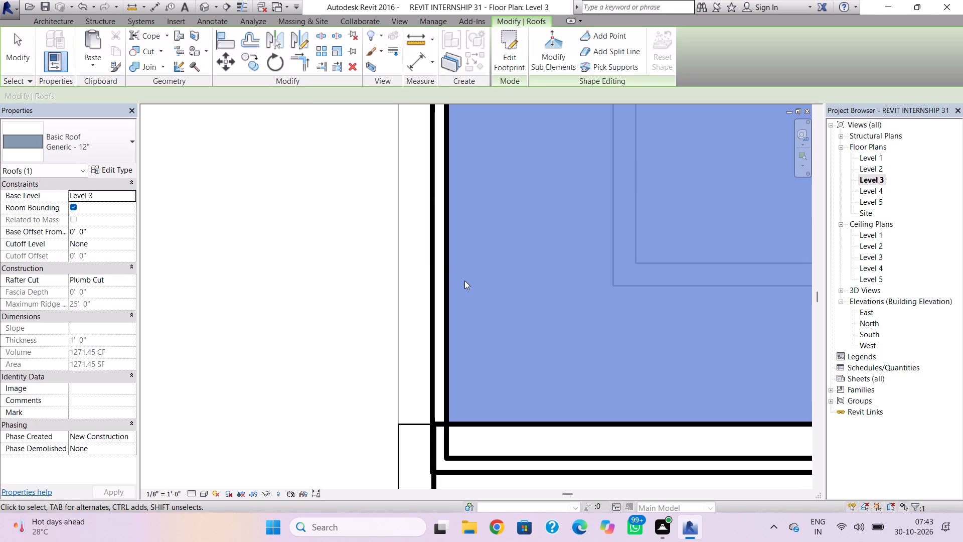
In the 3D view, raise the top face of the C-shaped in-place wall's bottom leg slightly above the Level 2 edge.
{"action": "left_click", "coordinate": [204, 9]}
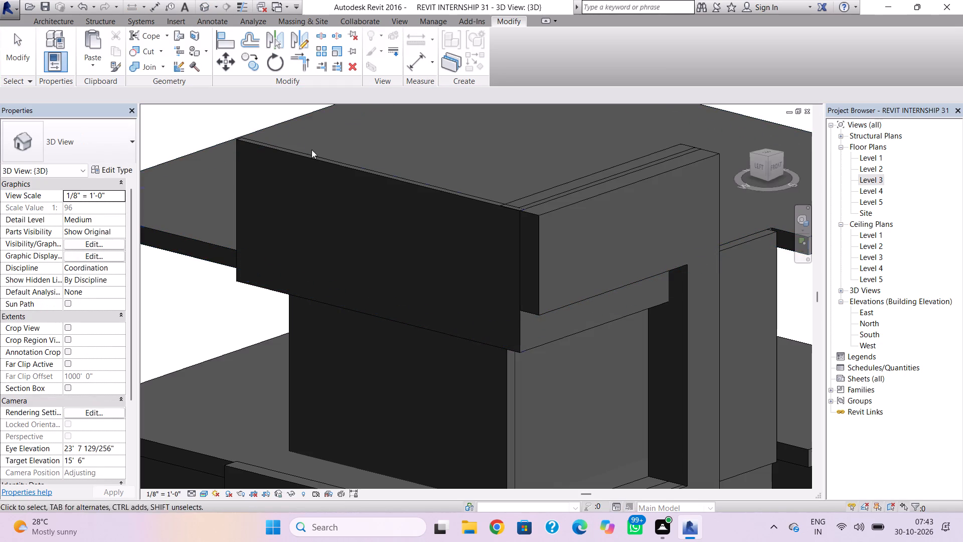
{"action": "right_click_drag", "start_coordinate": [490, 252], "coordinate": [475, 293], "text": "shift"}
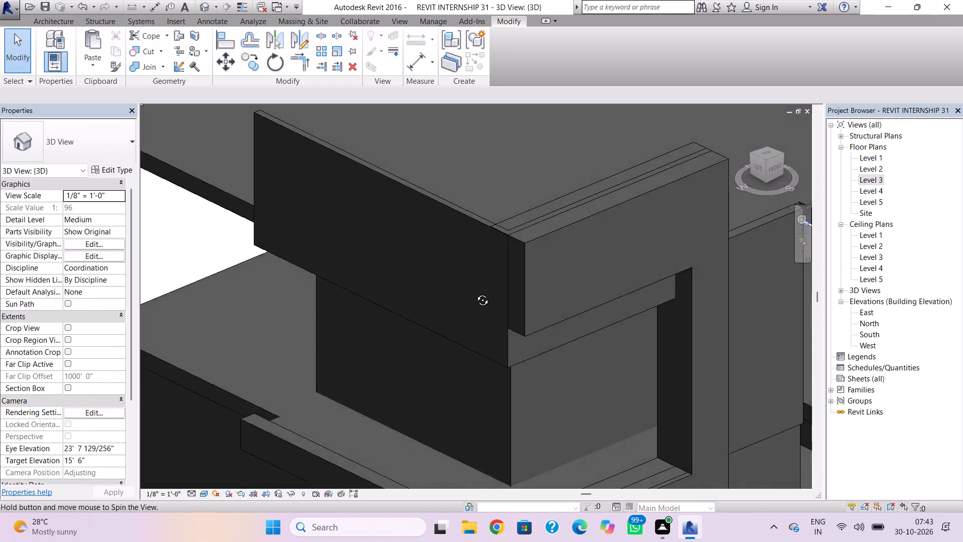
{"action": "right_click_drag", "start_coordinate": [475, 293], "coordinate": [517, 284], "text": "shift"}
{"action": "right_click_drag", "start_coordinate": [554, 278], "coordinate": [559, 275], "text": "shift"}
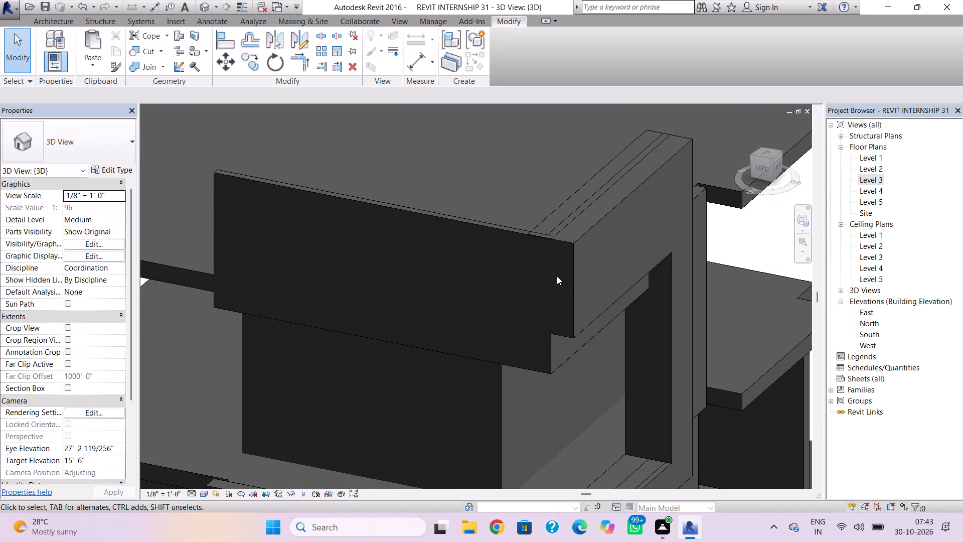
{"action": "left_click", "coordinate": [572, 263]}
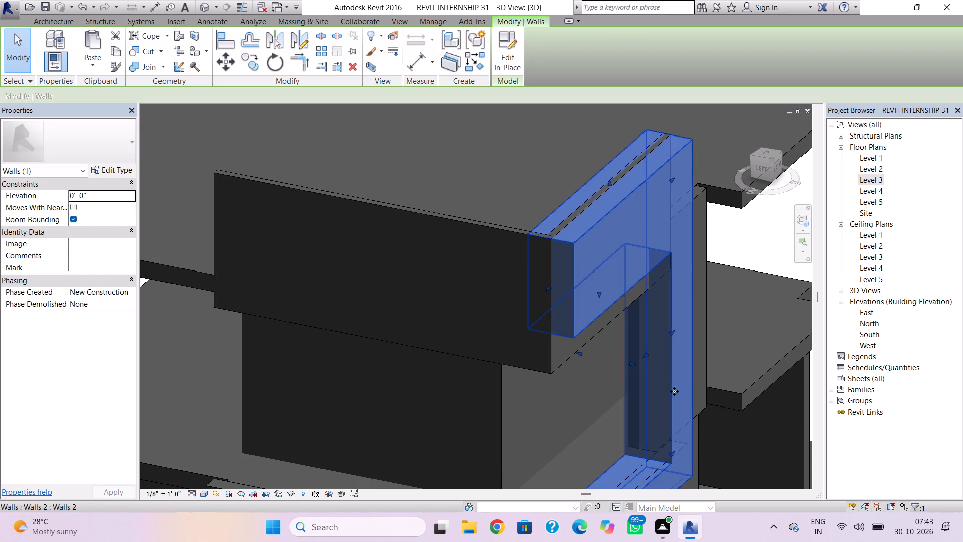
{"action": "middle_click_drag", "start_coordinate": [656, 382], "coordinate": [643, 343]}
{"action": "middle_click_drag", "start_coordinate": [629, 388], "coordinate": [631, 287]}
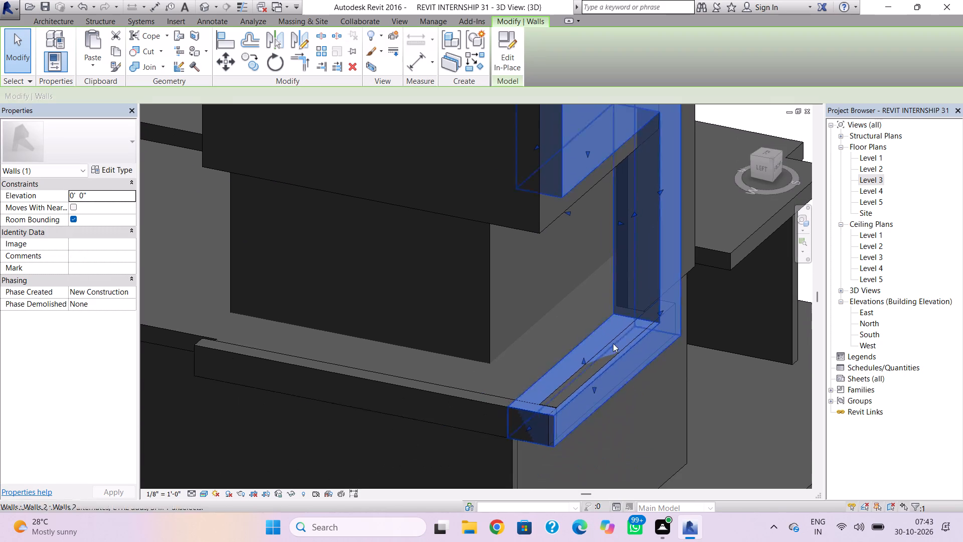
{"action": "left_click", "coordinate": [527, 353]}
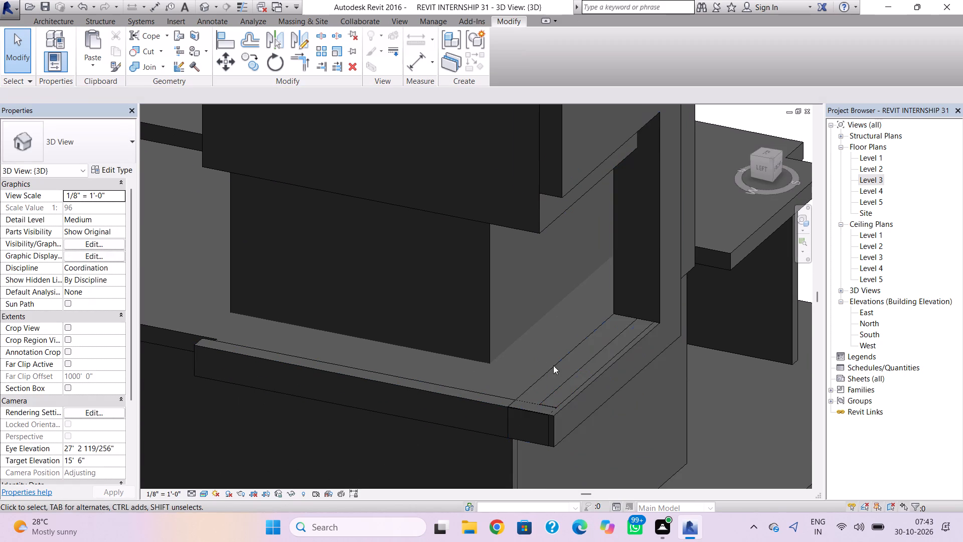
{"action": "left_click", "coordinate": [585, 383]}
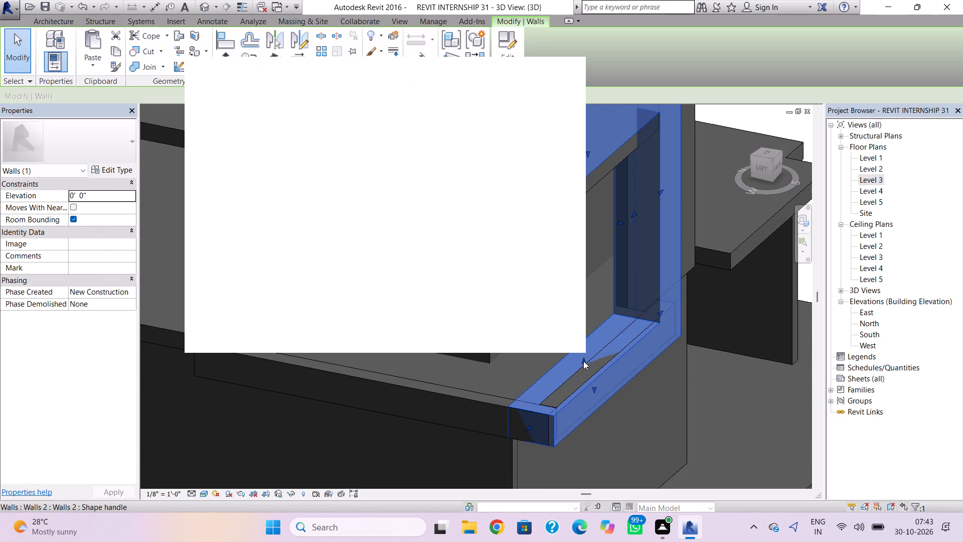
{"action": "left_click", "coordinate": [583, 361]}
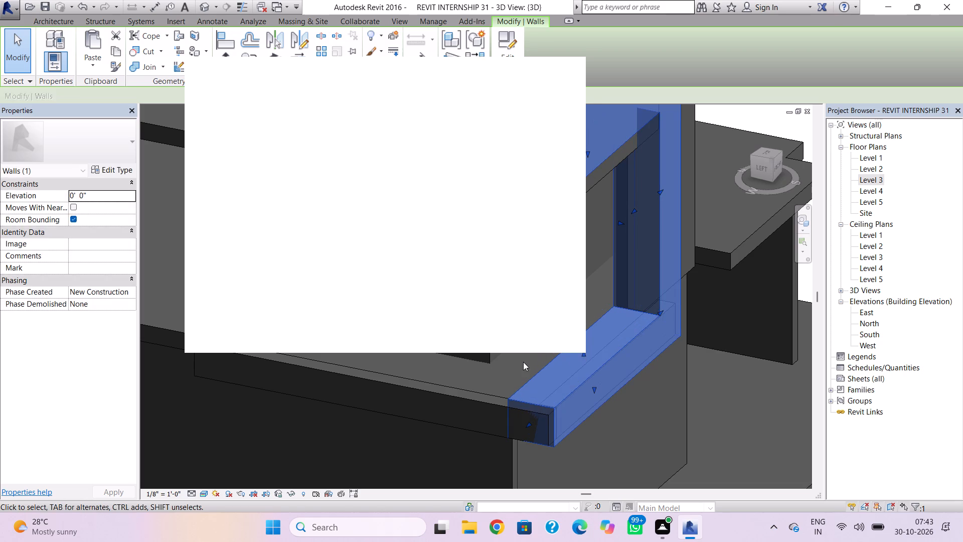
{"action": "left_click", "coordinate": [523, 362]}
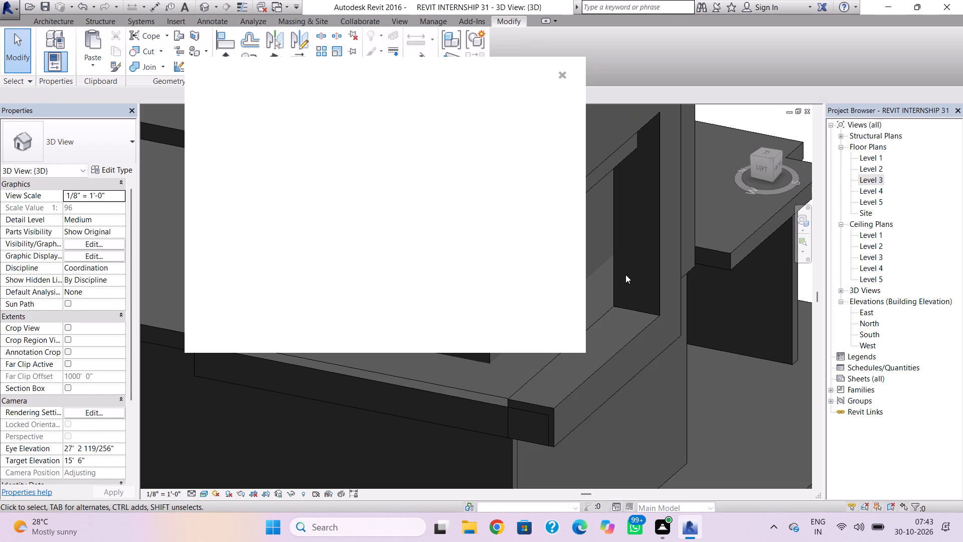
{"action": "left_click", "coordinate": [562, 78]}
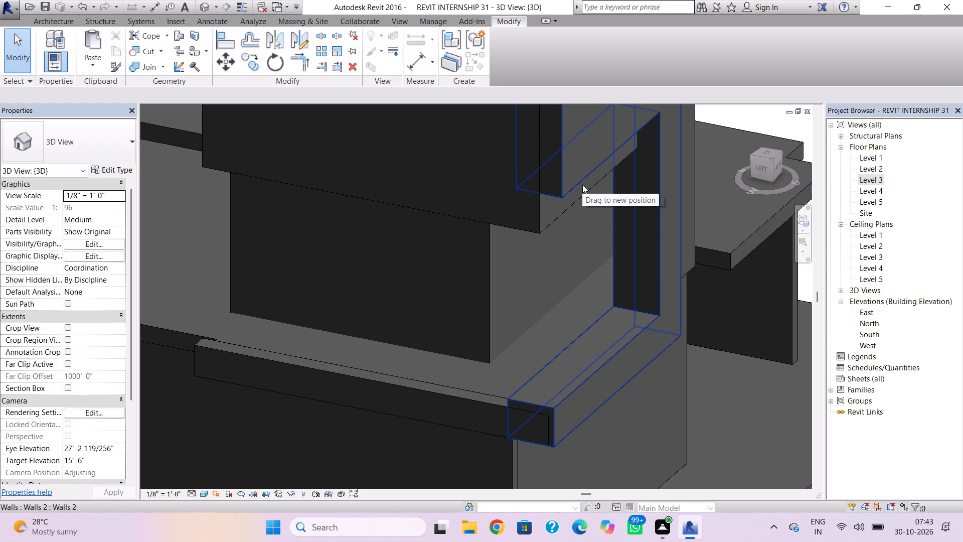
Pull the C-shaped in-place wall's back face toward the front facade to make the frame thinner.
{"action": "left_click", "coordinate": [655, 195]}
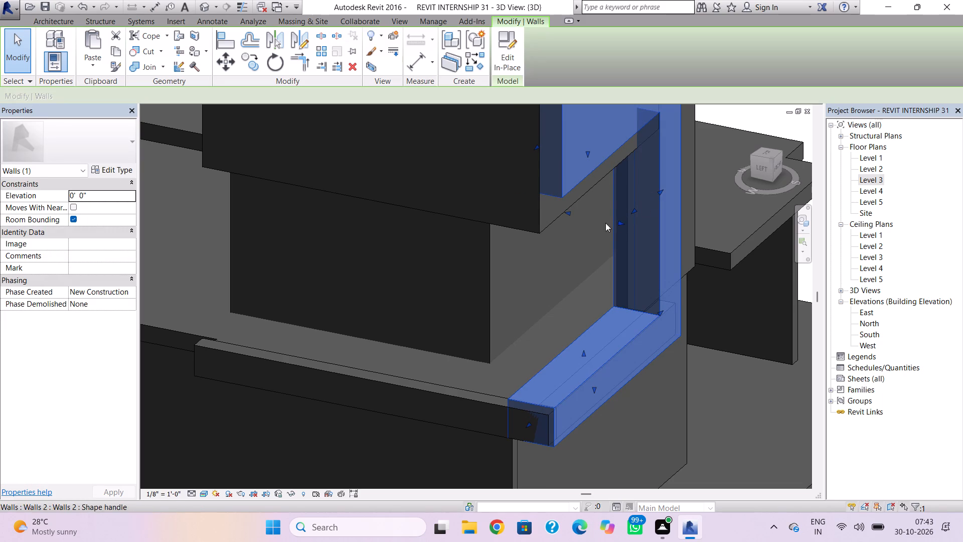
{"action": "left_click_drag", "start_coordinate": [568, 210], "coordinate": [590, 223]}
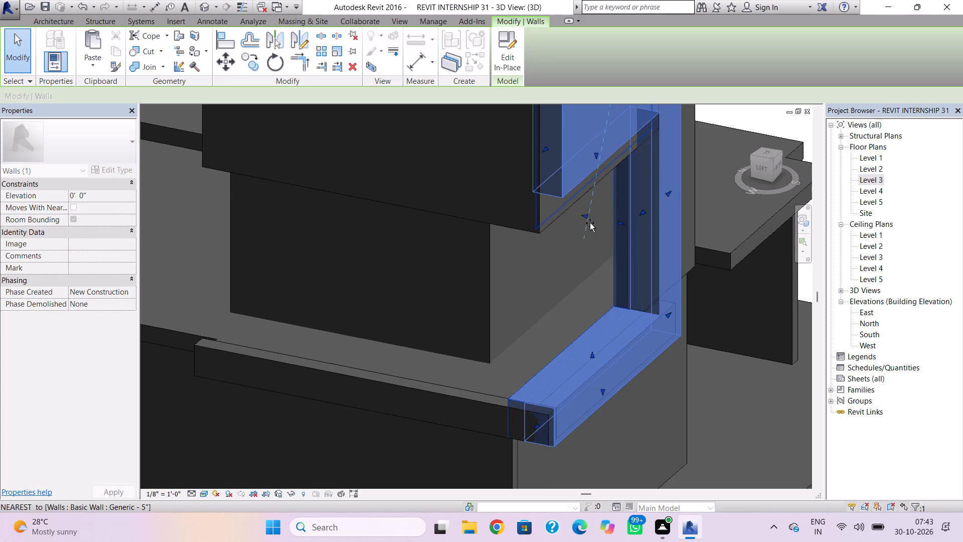
{"action": "left_click_drag", "start_coordinate": [590, 223], "coordinate": [603, 234]}
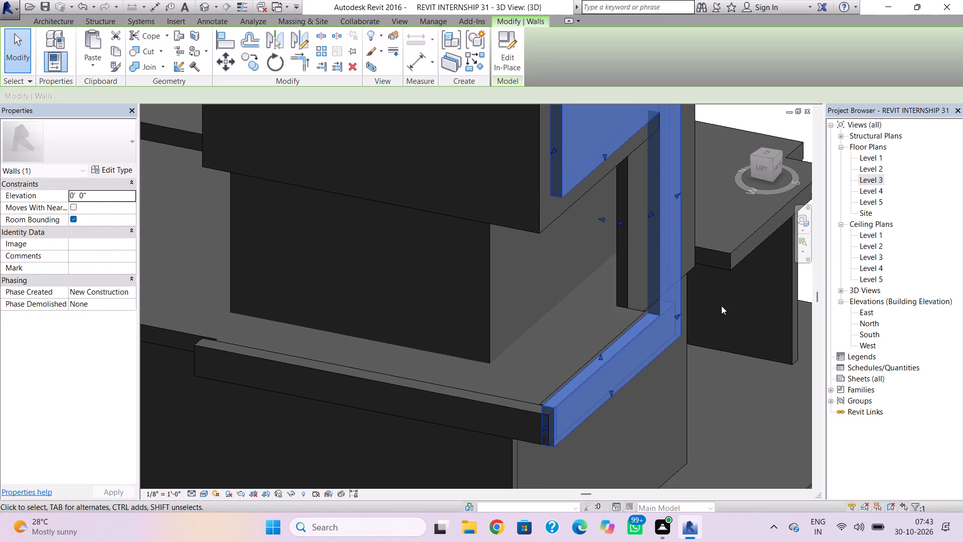
{"action": "left_click", "coordinate": [722, 306]}
Start a new in-place model in the Walls category, accepting the default name.
{"action": "right_click_drag", "start_coordinate": [714, 348], "coordinate": [703, 347], "text": "shift"}
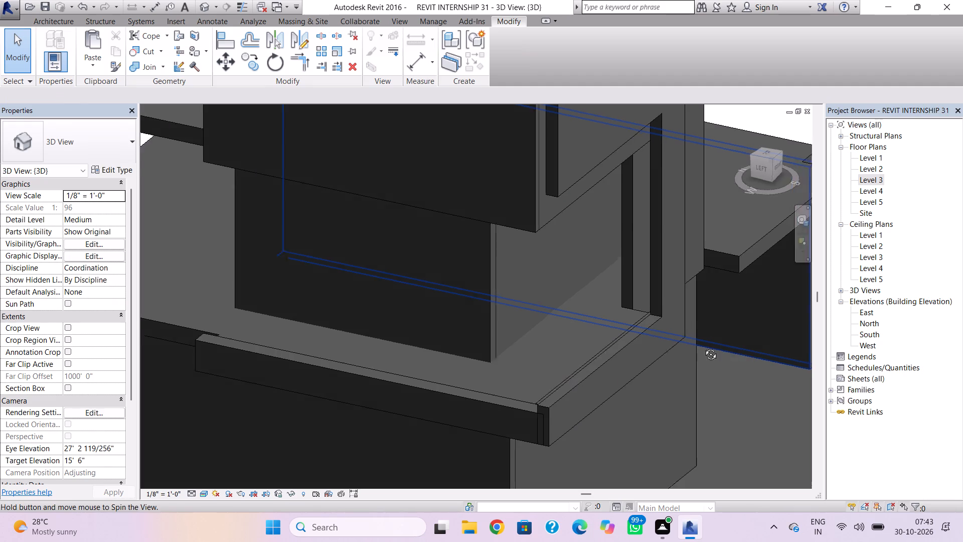
{"action": "right_click_drag", "start_coordinate": [703, 347], "coordinate": [619, 319], "text": "shift"}
{"action": "scroll", "coordinate": [620, 314], "scroll_direction": "down", "scroll_amount": 2}
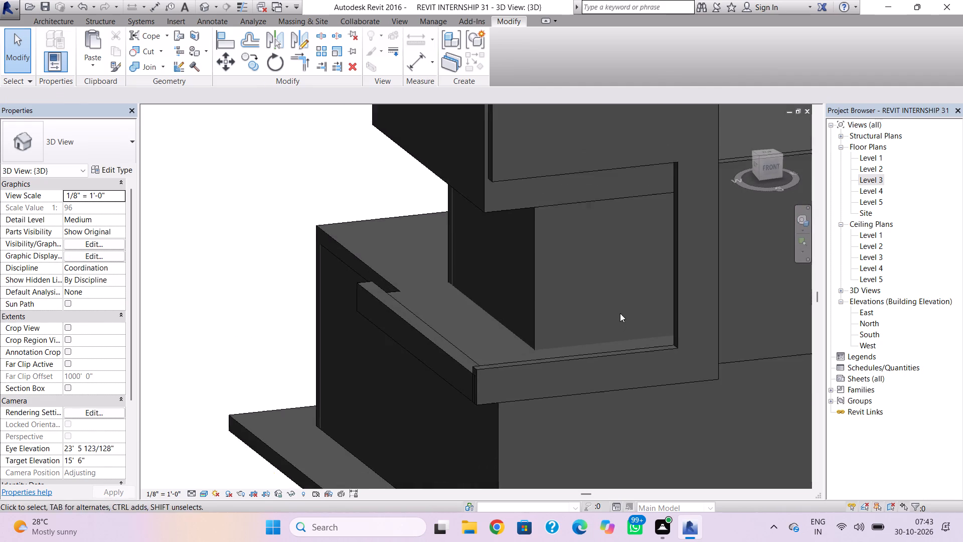
{"action": "middle_click_drag", "start_coordinate": [623, 313], "coordinate": [679, 306]}
{"action": "left_click", "coordinate": [64, 17]}
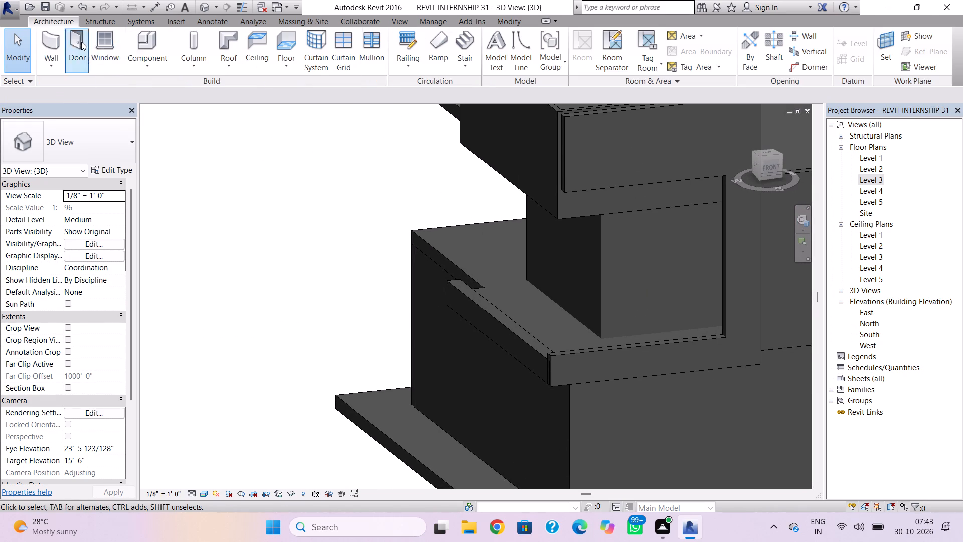
{"action": "left_click", "coordinate": [150, 63]}
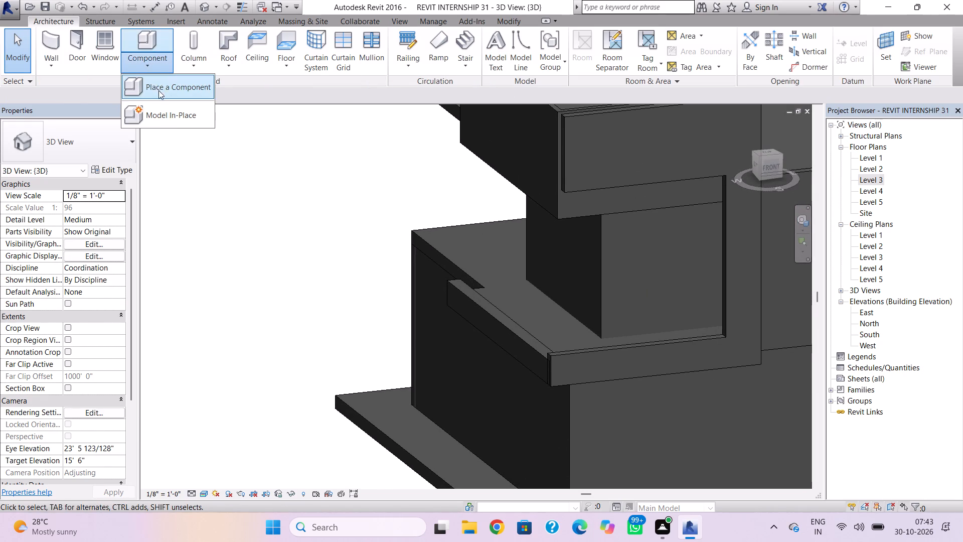
{"action": "left_click", "coordinate": [173, 113]}
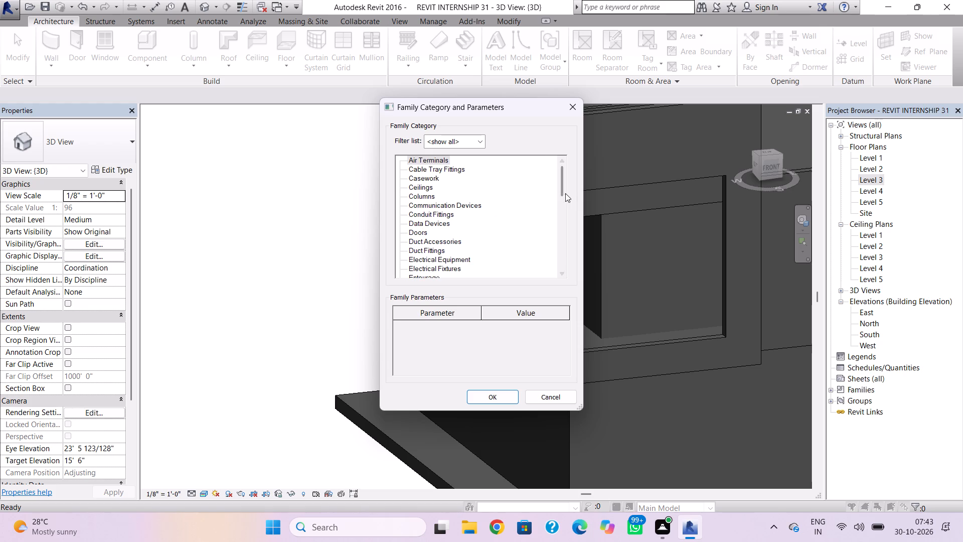
{"action": "left_click_drag", "start_coordinate": [560, 195], "coordinate": [568, 274]}
{"action": "left_click", "coordinate": [420, 260]}
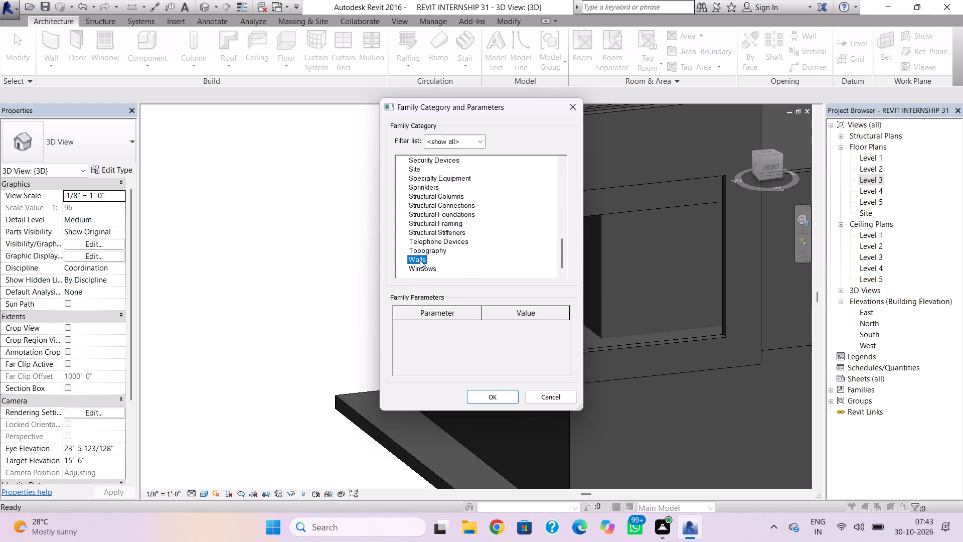
{"action": "left_click", "coordinate": [495, 390]}
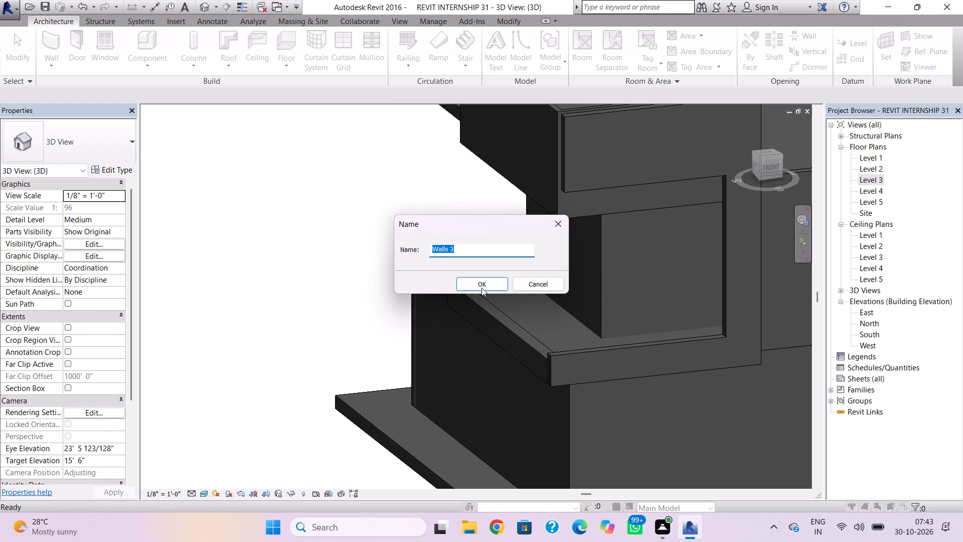
{"action": "left_click", "coordinate": [481, 286]}
Set the work plane by picking a plane on the Level 3 west wall's outer face.
{"action": "right_click_drag", "start_coordinate": [468, 293], "coordinate": [603, 238], "text": "shift"}
{"action": "scroll", "coordinate": [612, 239], "scroll_direction": "down", "scroll_amount": 1}
{"action": "middle_click_drag", "start_coordinate": [614, 245], "coordinate": [617, 261]}
{"action": "right_click_drag", "start_coordinate": [617, 261], "coordinate": [631, 259], "text": "shift"}
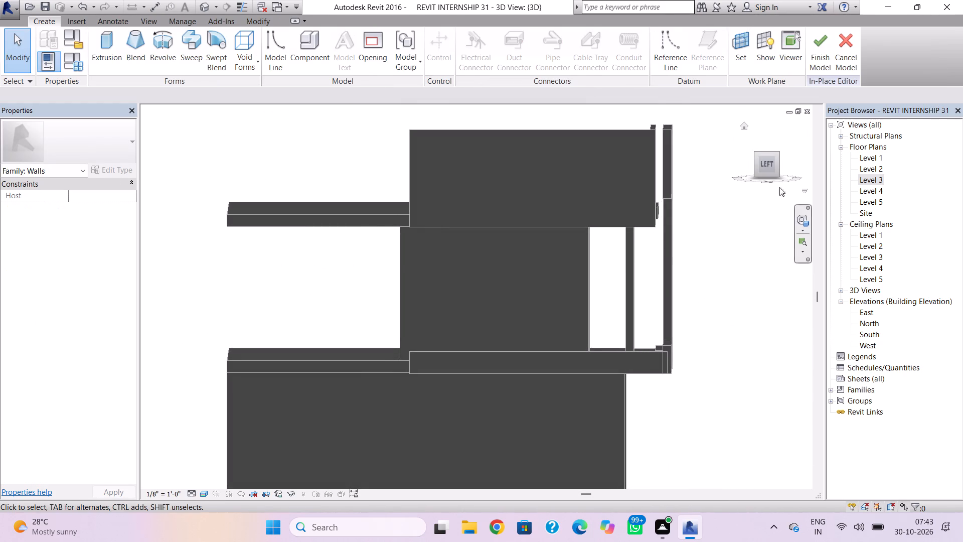
{"action": "left_click", "coordinate": [767, 169]}
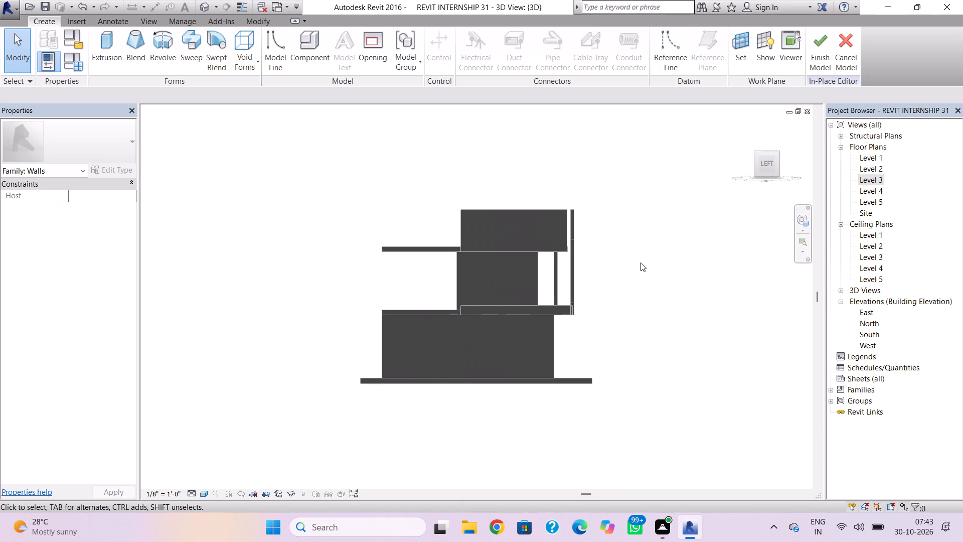
{"action": "scroll", "coordinate": [640, 262], "scroll_direction": "up", "scroll_amount": 3}
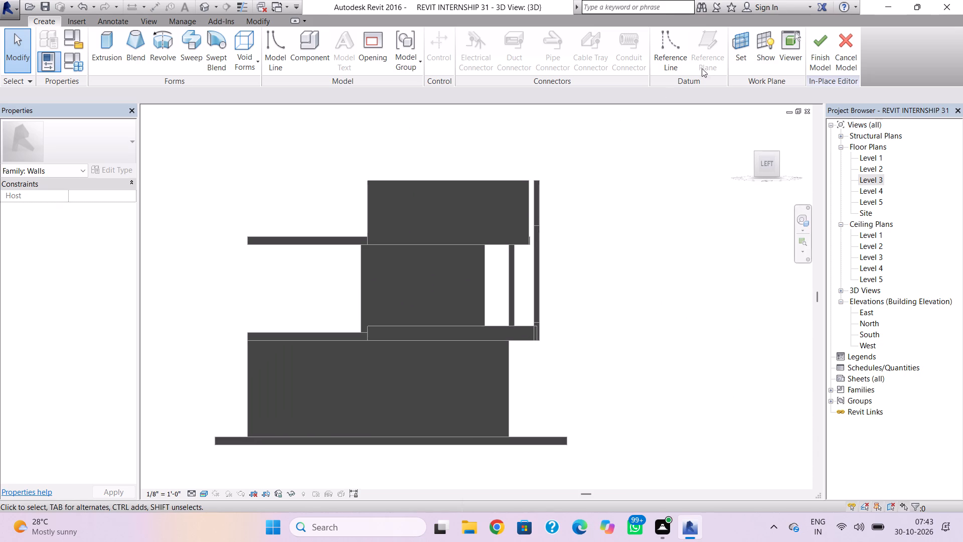
{"action": "left_click", "coordinate": [740, 46]}
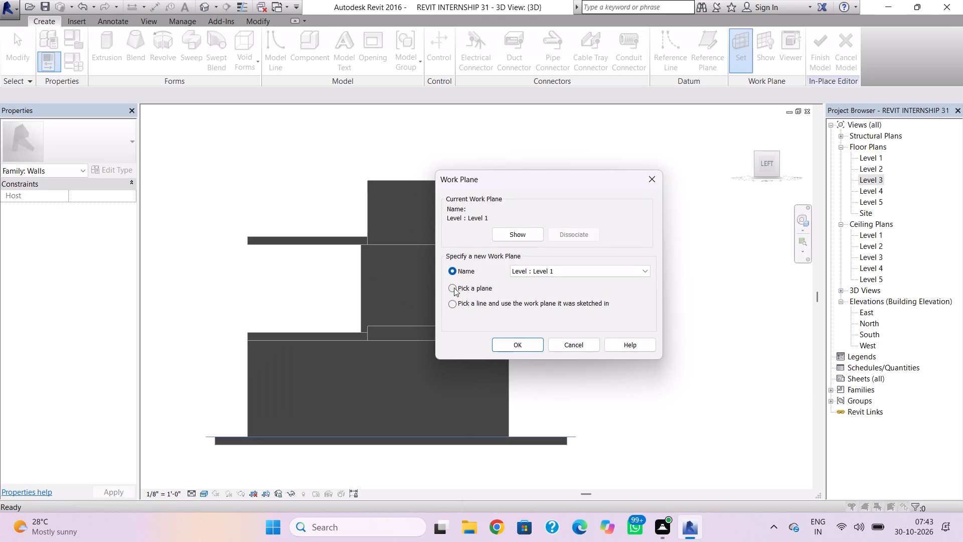
{"action": "left_click", "coordinate": [453, 288]}
{"action": "left_click", "coordinate": [525, 346]}
{"action": "right_click_drag", "start_coordinate": [504, 344], "coordinate": [540, 350]}
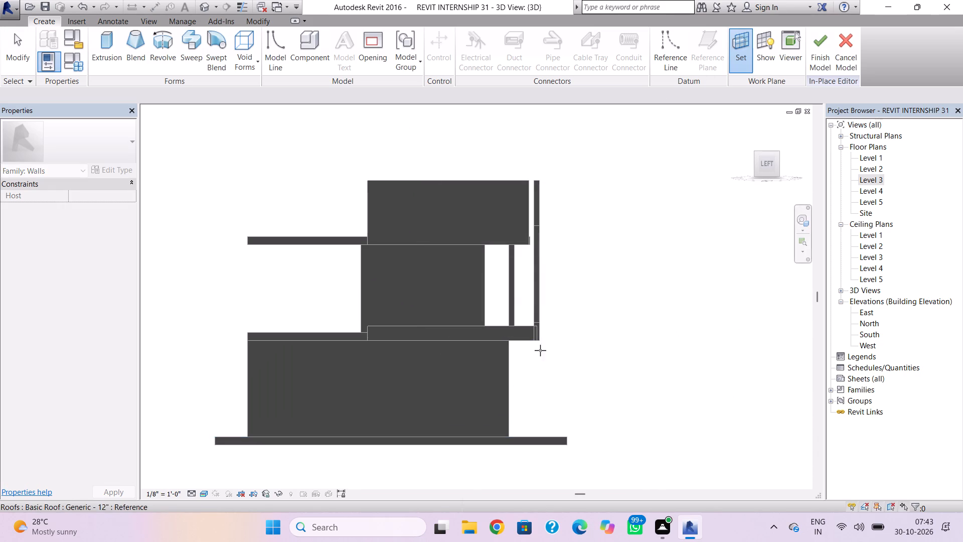
{"action": "right_click_drag", "start_coordinate": [540, 350], "coordinate": [601, 369]}
{"action": "right_click_drag", "start_coordinate": [574, 356], "coordinate": [687, 402], "text": "shift"}
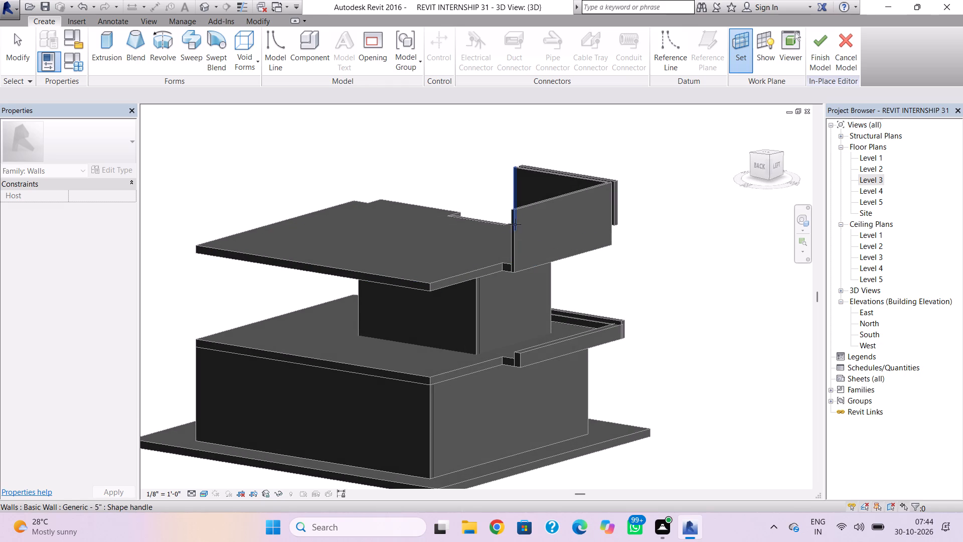
{"action": "left_click", "coordinate": [525, 211]}
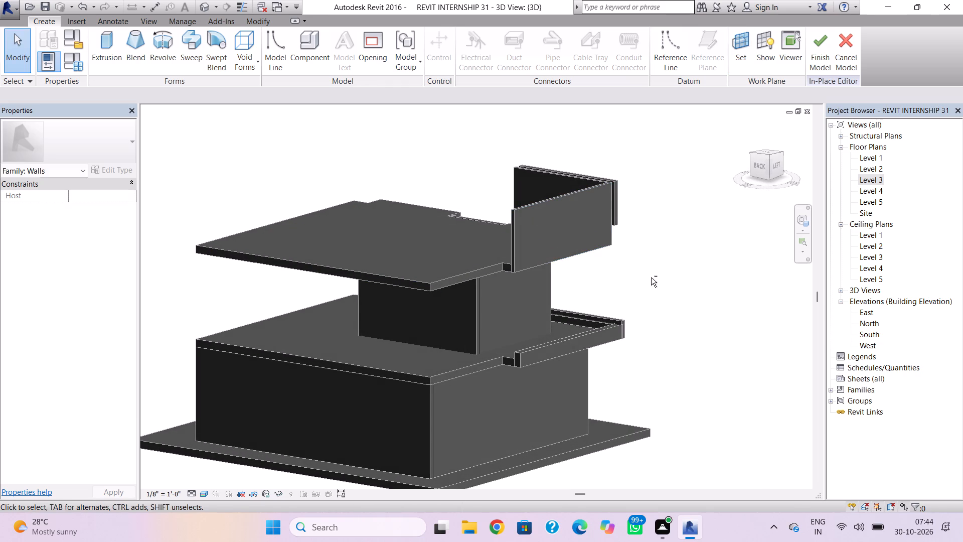
Start an extrusion and sketch a rectangle about 21'-6" by 8'-0" over the Level 3 west wall, reaching the front frame's outer edge.
{"action": "right_click_drag", "start_coordinate": [651, 278], "coordinate": [532, 242], "text": "shift"}
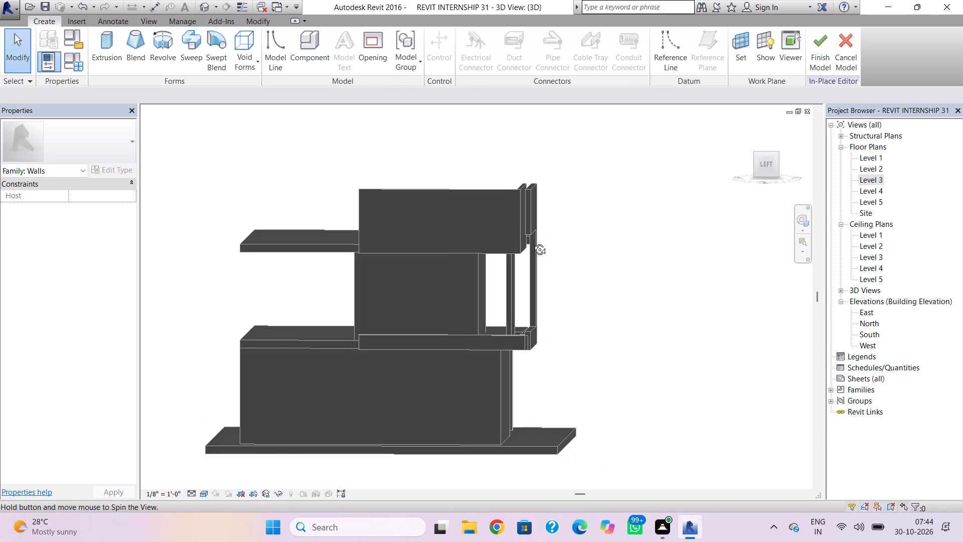
{"action": "right_click_drag", "start_coordinate": [532, 242], "coordinate": [538, 234], "text": "shift"}
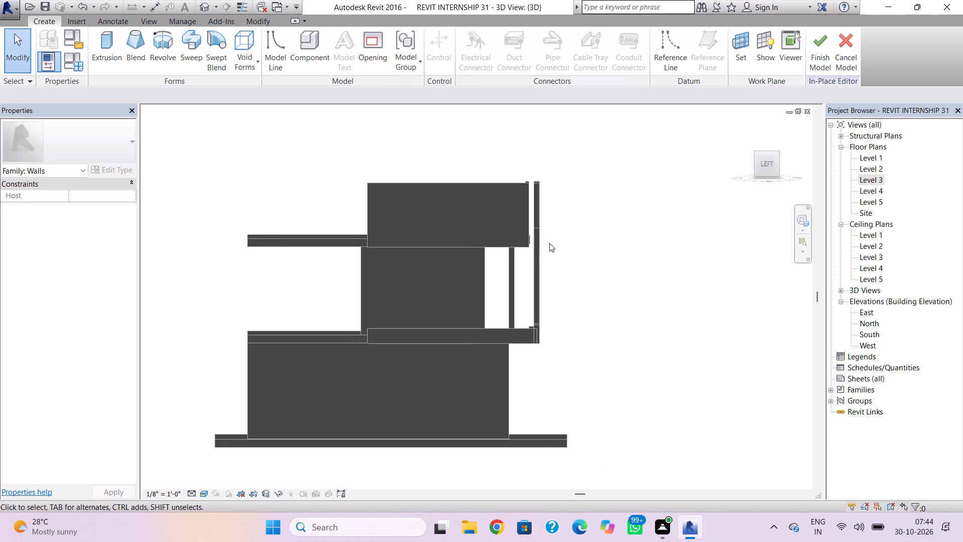
{"action": "middle_click_drag", "start_coordinate": [566, 272], "coordinate": [668, 300]}
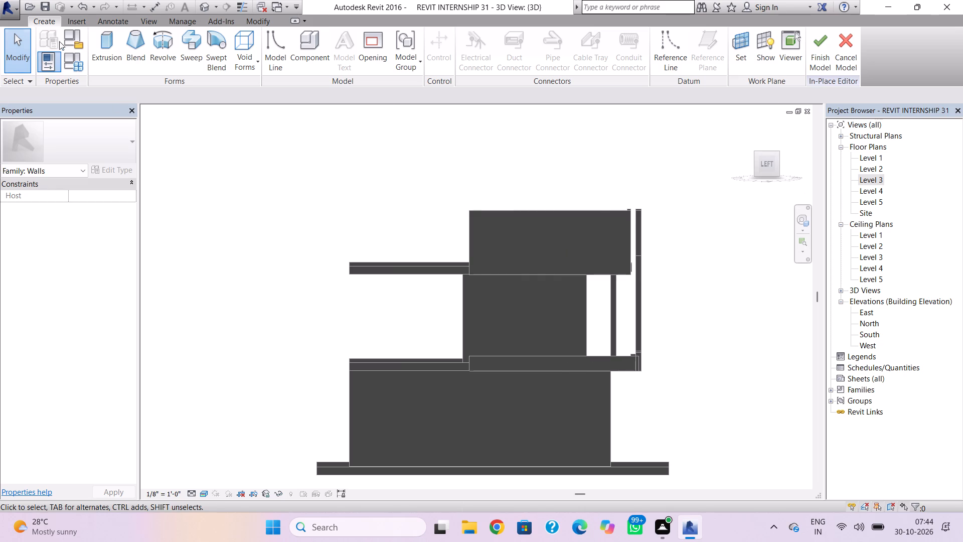
{"action": "left_click", "coordinate": [105, 41]}
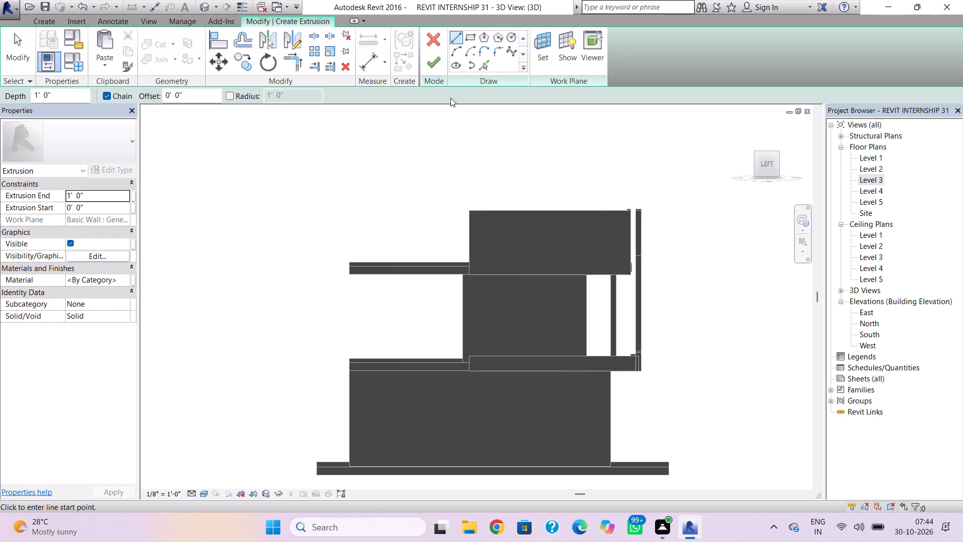
{"action": "left_click", "coordinate": [474, 43]}
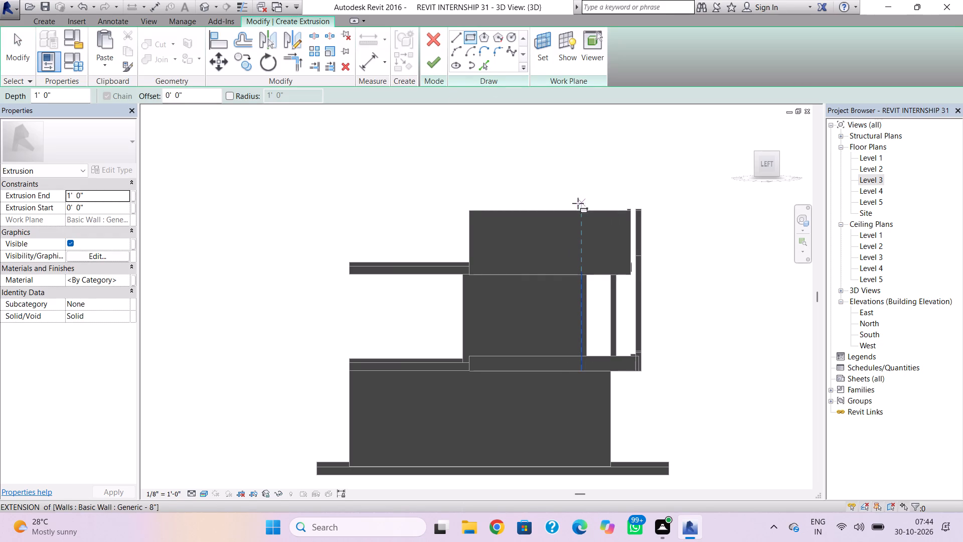
{"action": "left_click", "coordinate": [471, 206]}
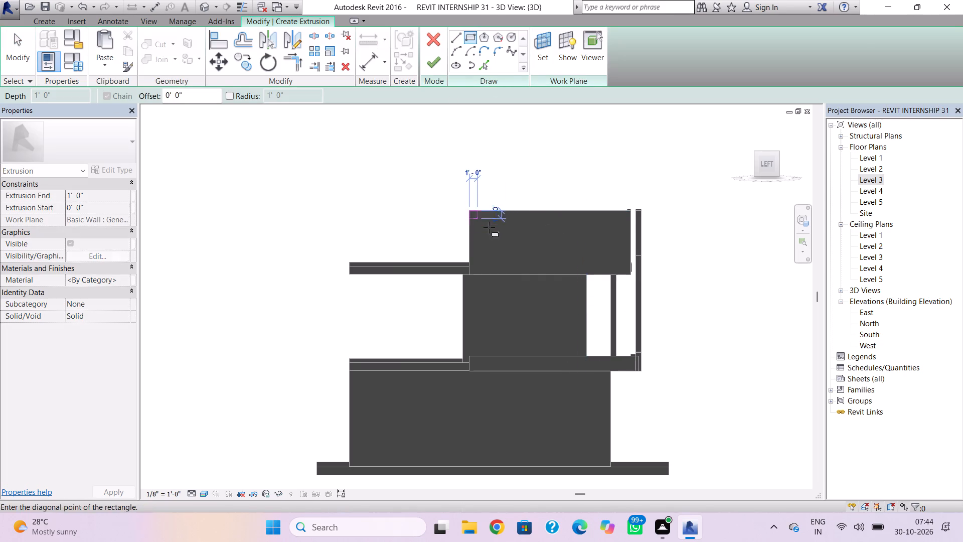
{"action": "left_click", "coordinate": [639, 279]}
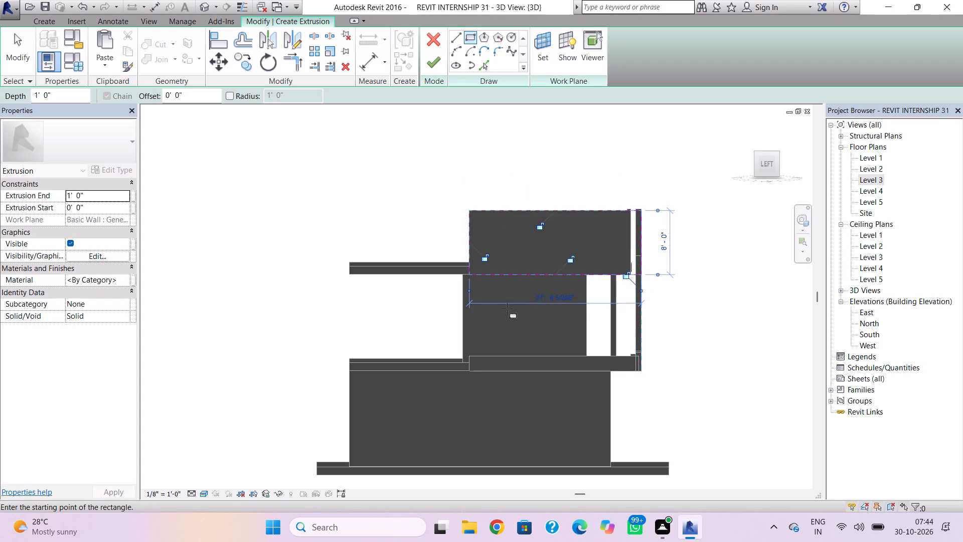
{"action": "key", "text": "1"}
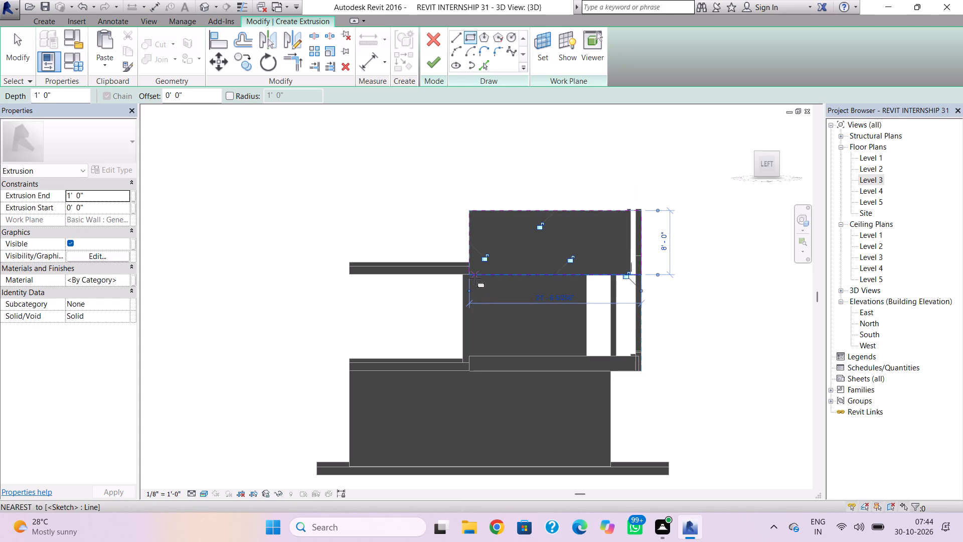
{"action": "key", "text": "Escape"}
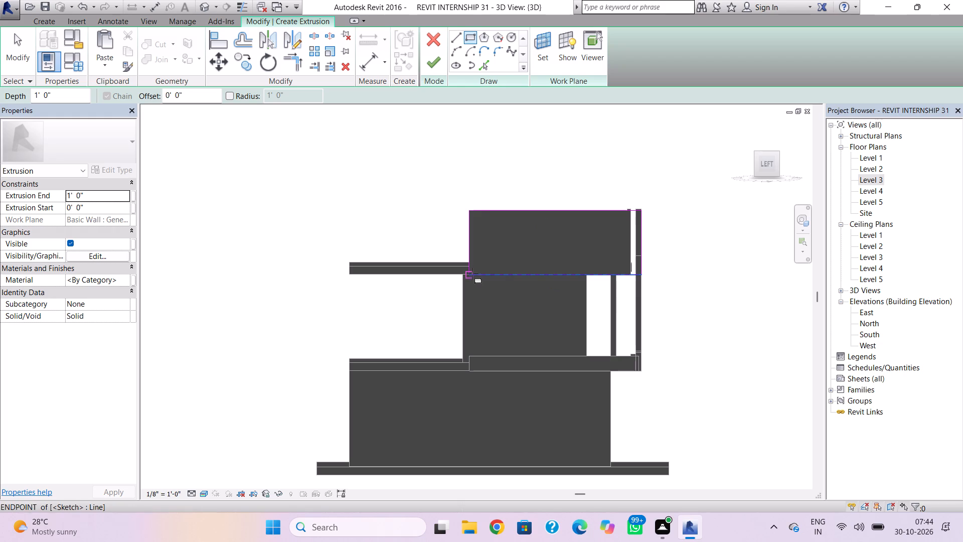
Sketch a vertical rectangle about 2'-11" wide and 12'-0" high from the upper rectangle's rear bottom corner to the Level 2 slab's underside.
{"action": "left_click", "coordinate": [472, 274]}
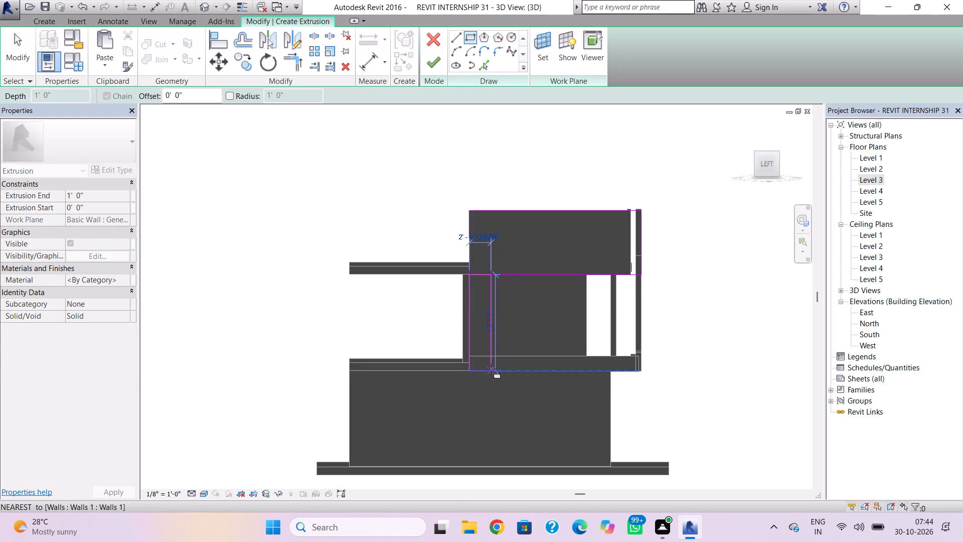
{"action": "left_click", "coordinate": [493, 368]}
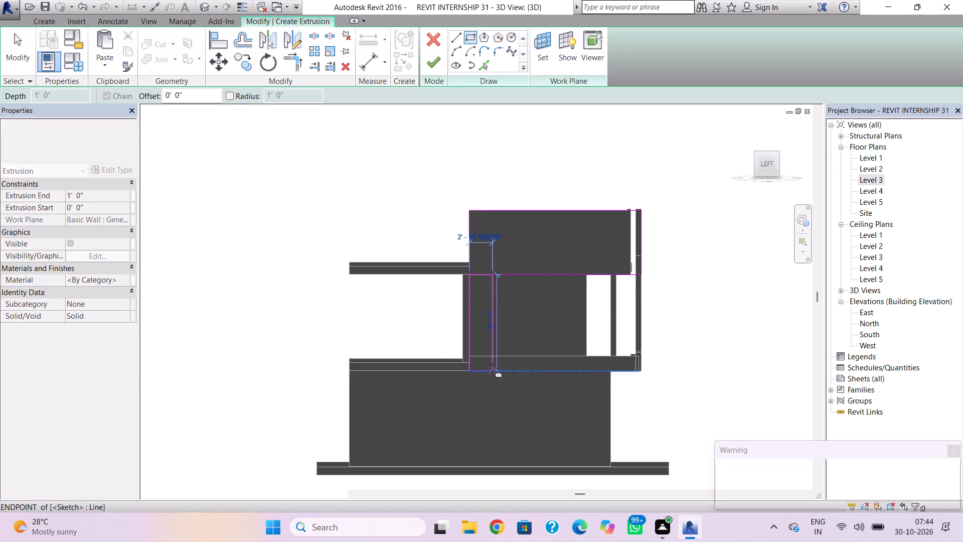
{"action": "key", "text": "Escape"}
Sketch a bottom rectangle about 1'-10" high along the Level 2 edge, from the vertical leg to the front frame's outer edge.
{"action": "left_click", "coordinate": [493, 358]}
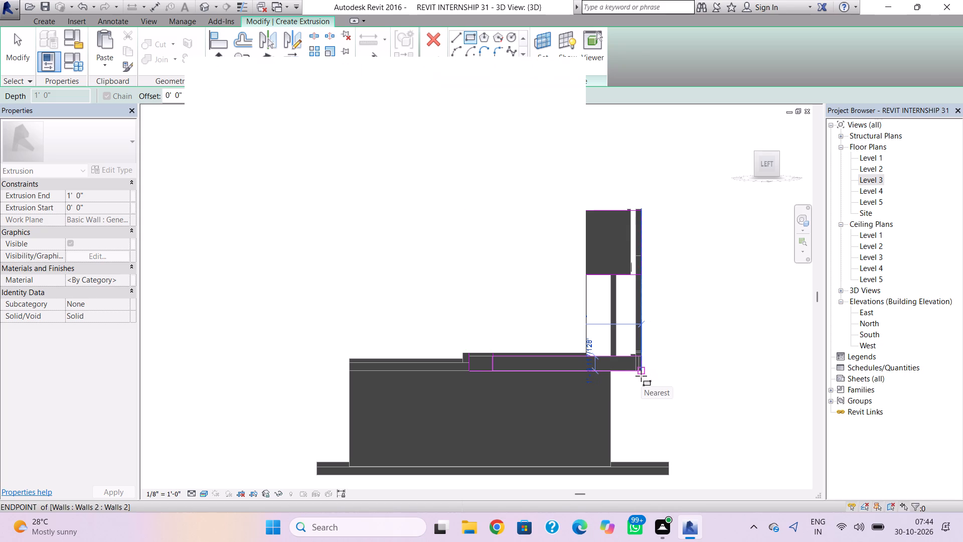
{"action": "left_click", "coordinate": [641, 376]}
{"action": "key", "text": "Escape"}
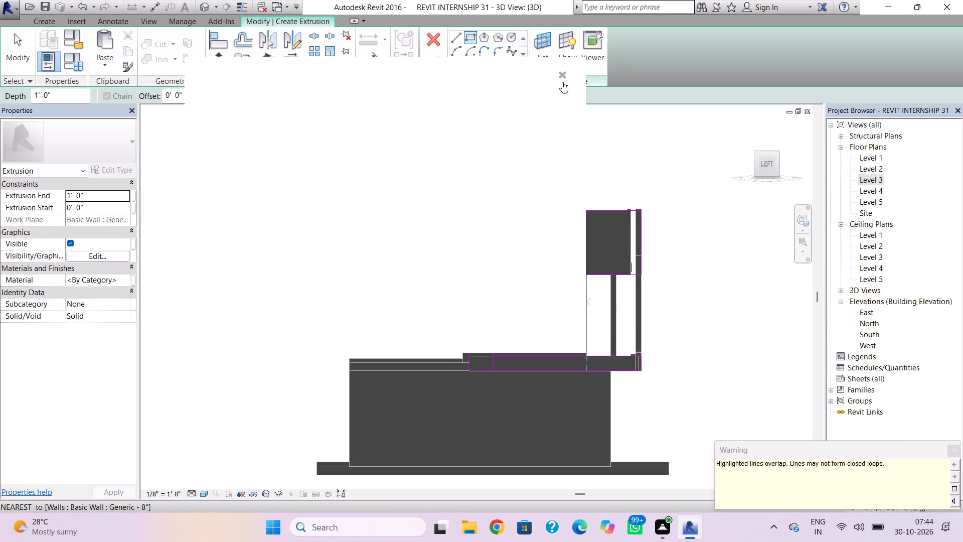
{"action": "left_click", "coordinate": [562, 78]}
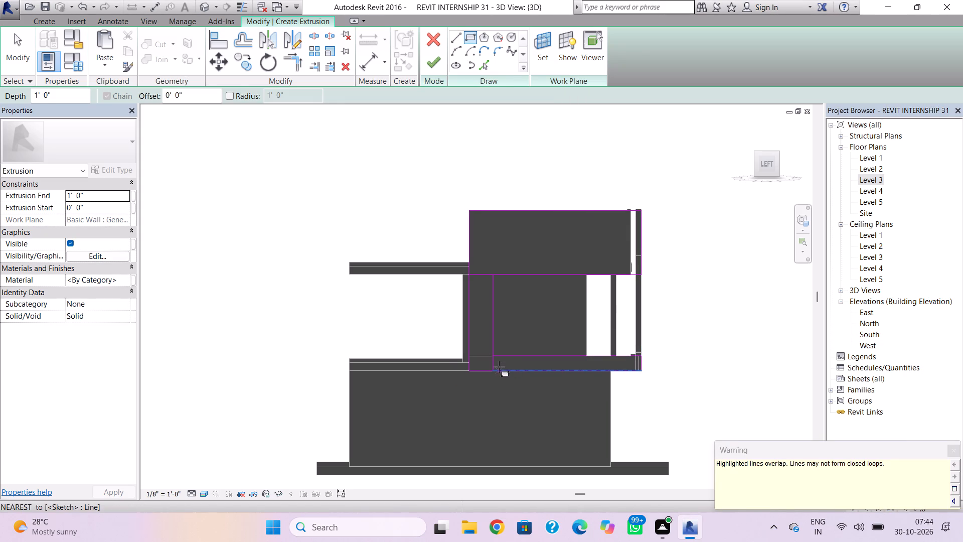
{"action": "key", "text": "Escape"}
Delete the overlapping segment between the vertical and bottom legs and shorten the vertical leg's inner line to the bottom leg's top edge.
{"action": "left_click", "coordinate": [492, 366]}
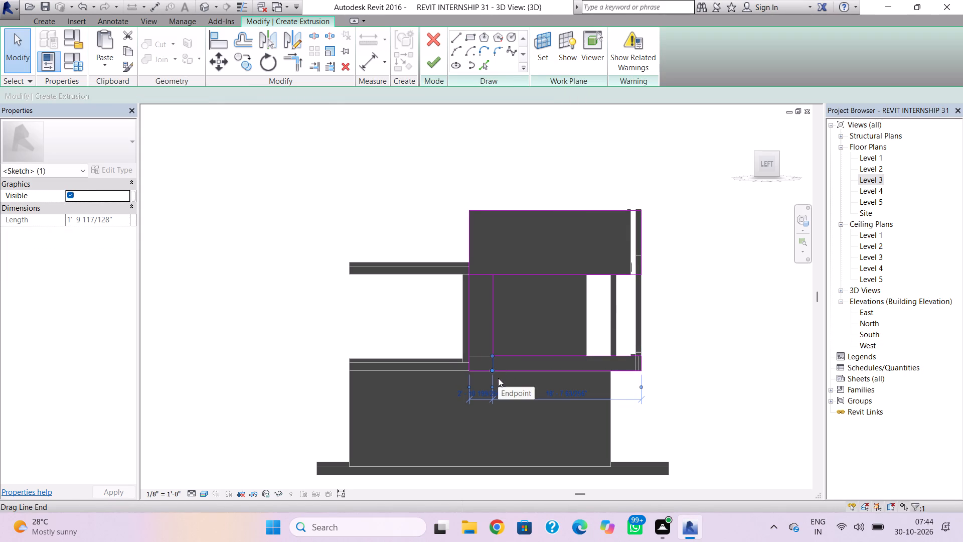
{"action": "key", "text": "Delete"}
{"action": "scroll", "coordinate": [494, 374], "scroll_direction": "up", "scroll_amount": 5}
{"action": "left_click", "coordinate": [491, 362]}
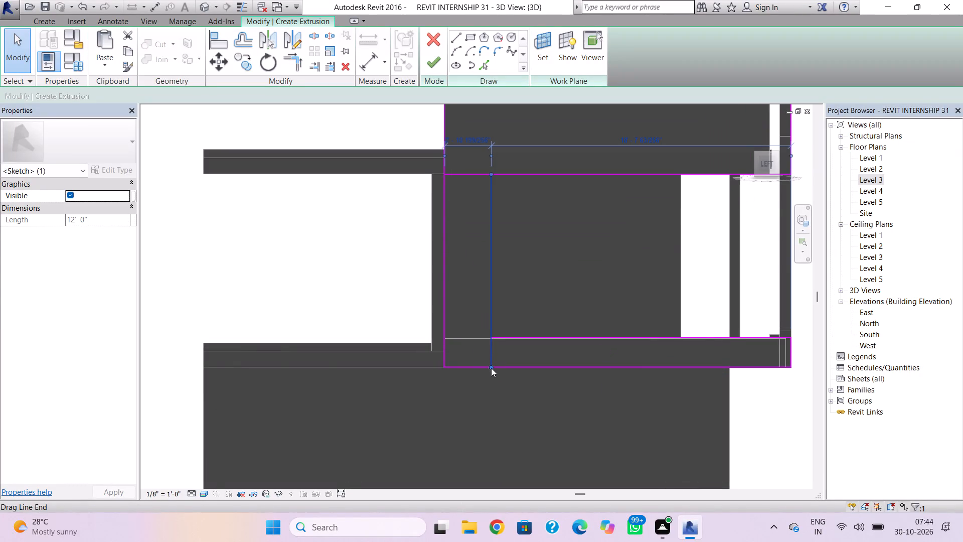
{"action": "left_click_drag", "start_coordinate": [491, 368], "coordinate": [491, 334]}
{"action": "left_click", "coordinate": [495, 348]}
{"action": "scroll", "coordinate": [606, 359], "scroll_direction": "down", "scroll_amount": 1}
{"action": "middle_click_drag", "start_coordinate": [606, 359], "coordinate": [483, 409]}
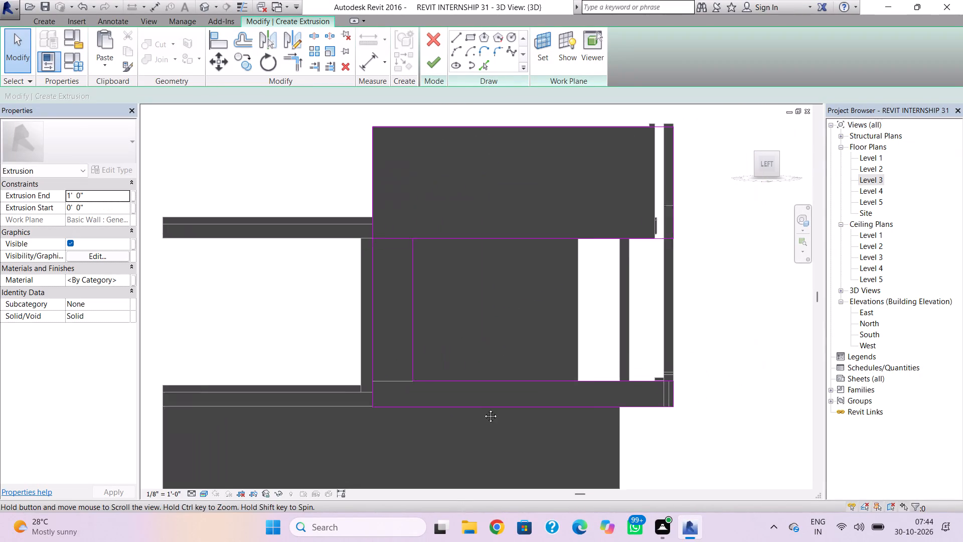
{"action": "middle_click_drag", "start_coordinate": [483, 409], "coordinate": [479, 409]}
Delete the segment between the upper band and vertical leg, shorten the band's bottom line to the leg's inner edge, and finish the sketch.
{"action": "left_click", "coordinate": [363, 246]}
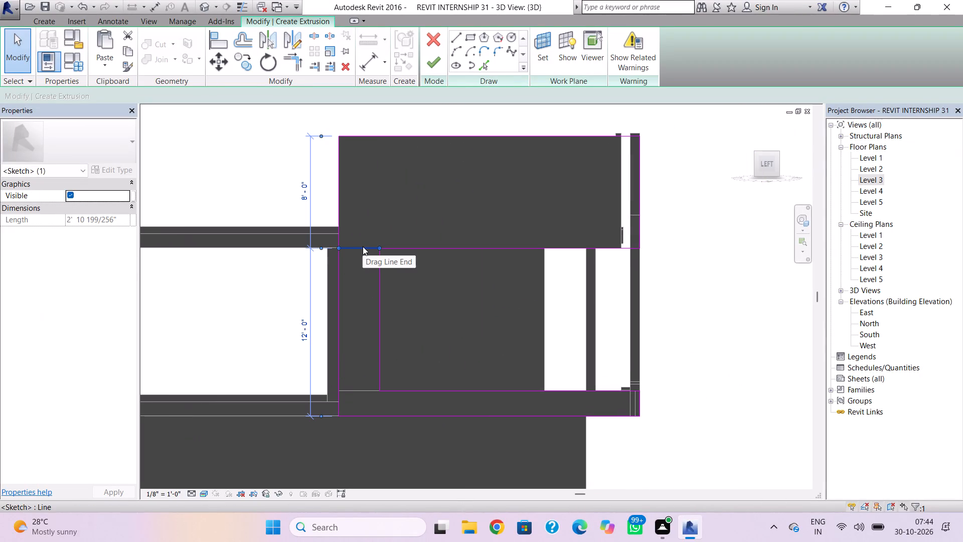
{"action": "scroll", "coordinate": [366, 254], "scroll_direction": "up", "scroll_amount": 4}
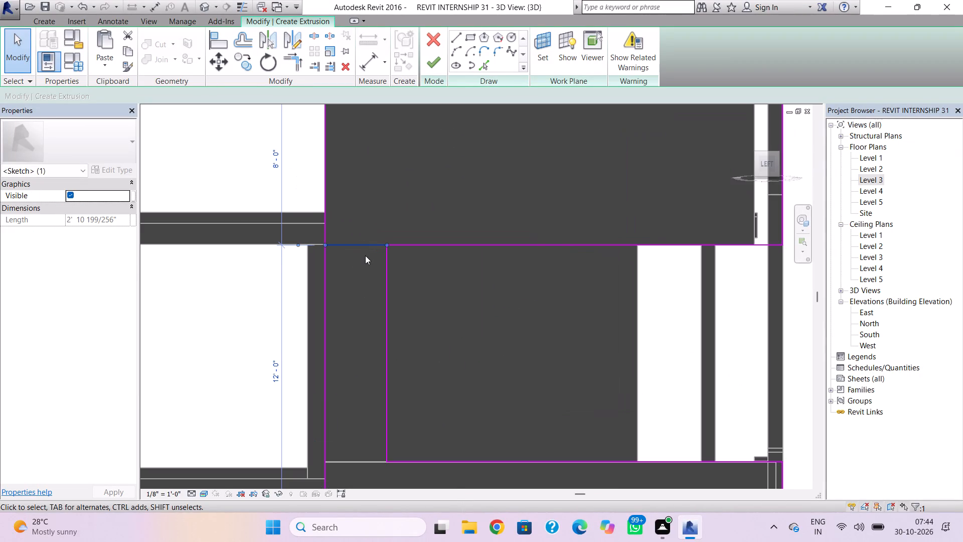
{"action": "key", "text": "Delete"}
{"action": "left_click", "coordinate": [367, 247]}
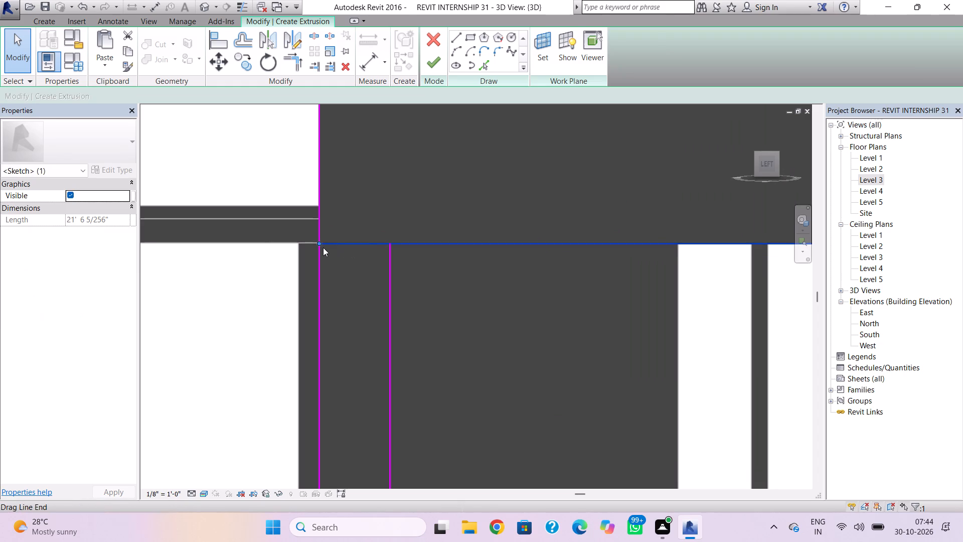
{"action": "left_click_drag", "start_coordinate": [316, 241], "coordinate": [383, 244]}
{"action": "double_click", "coordinate": [384, 244]}
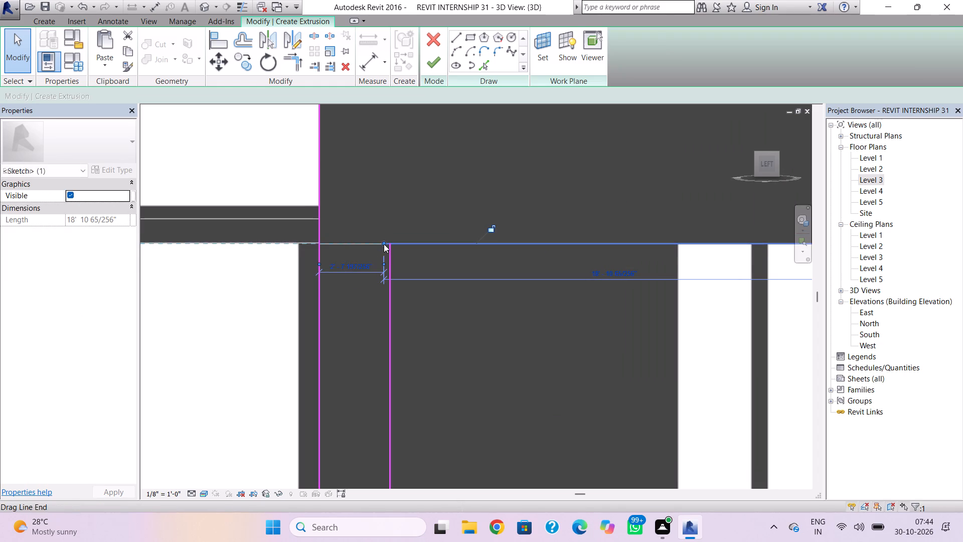
{"action": "left_click_drag", "start_coordinate": [384, 244], "coordinate": [389, 244]}
{"action": "left_click", "coordinate": [406, 205]}
{"action": "scroll", "coordinate": [419, 244], "scroll_direction": "down", "scroll_amount": 1}
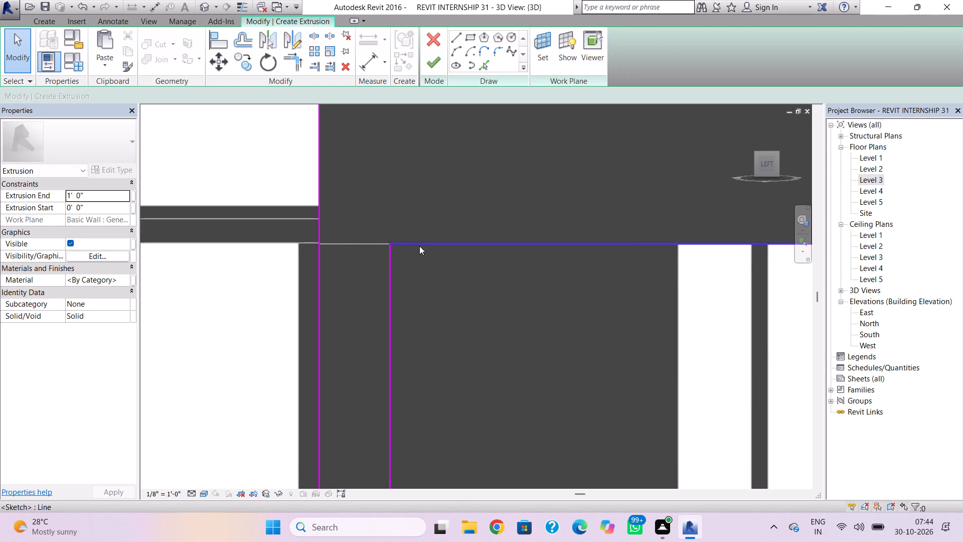
{"action": "scroll", "coordinate": [419, 246], "scroll_direction": "down", "scroll_amount": 2}
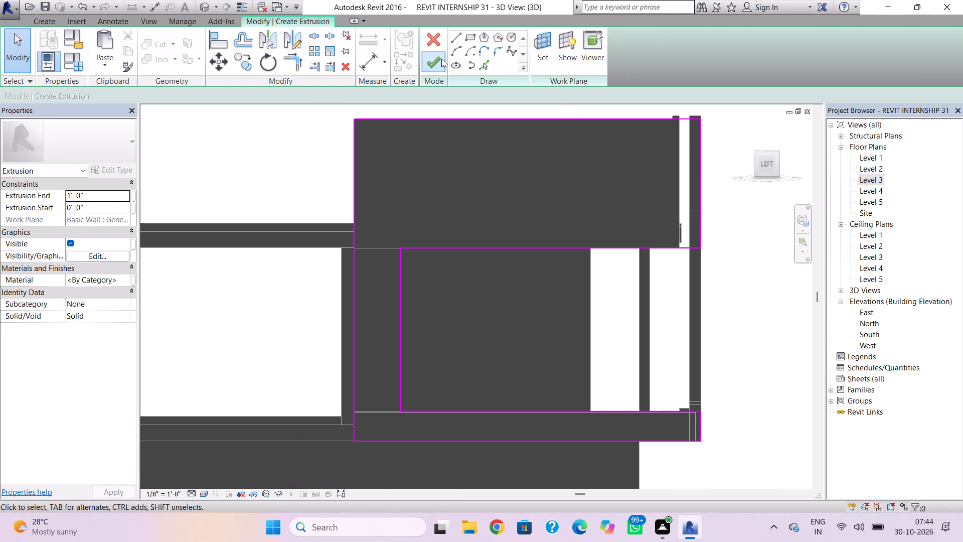
{"action": "left_click", "coordinate": [441, 59]}
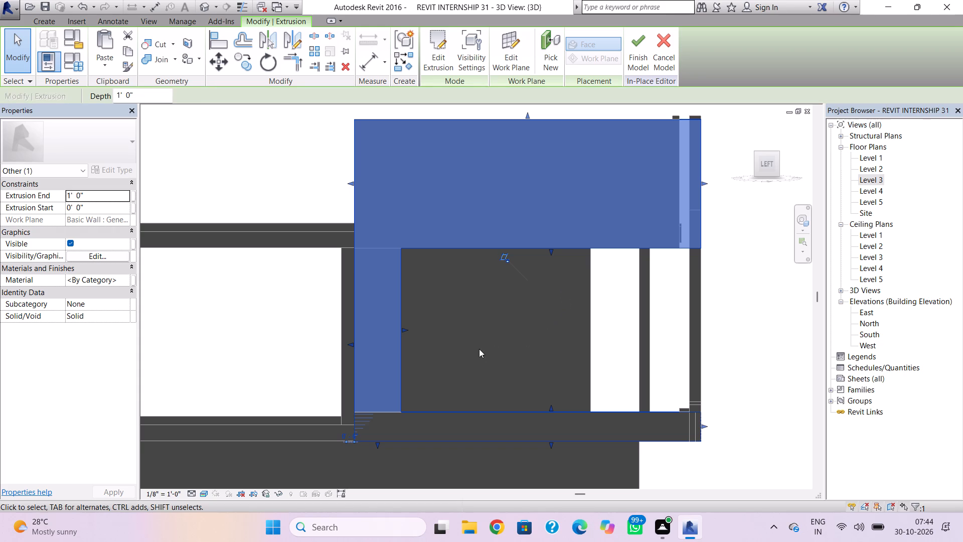
Pull the west C-shaped extrusion's outer face outward to a depth of about 2'-2".
{"action": "right_click_drag", "start_coordinate": [479, 364], "coordinate": [559, 440], "text": "shift"}
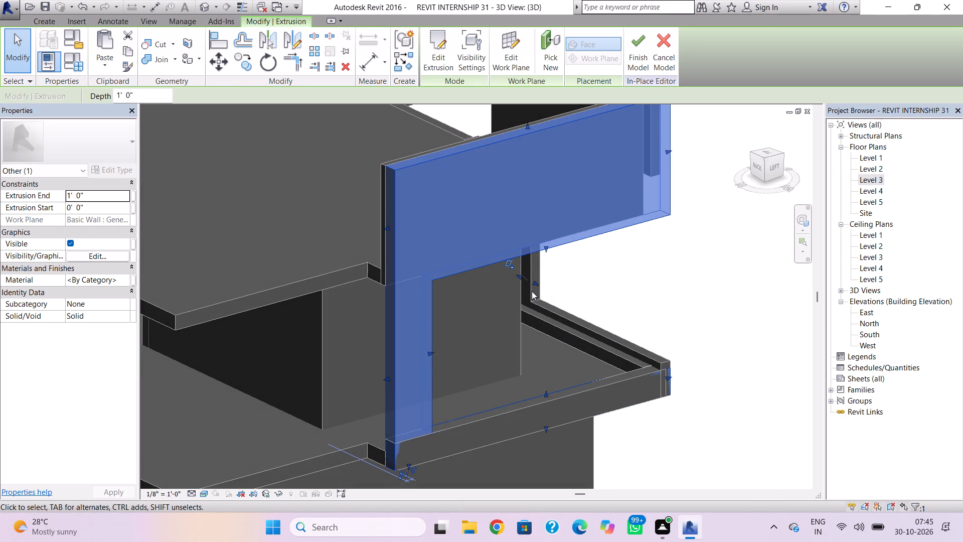
{"action": "left_click_drag", "start_coordinate": [534, 285], "coordinate": [541, 295]}
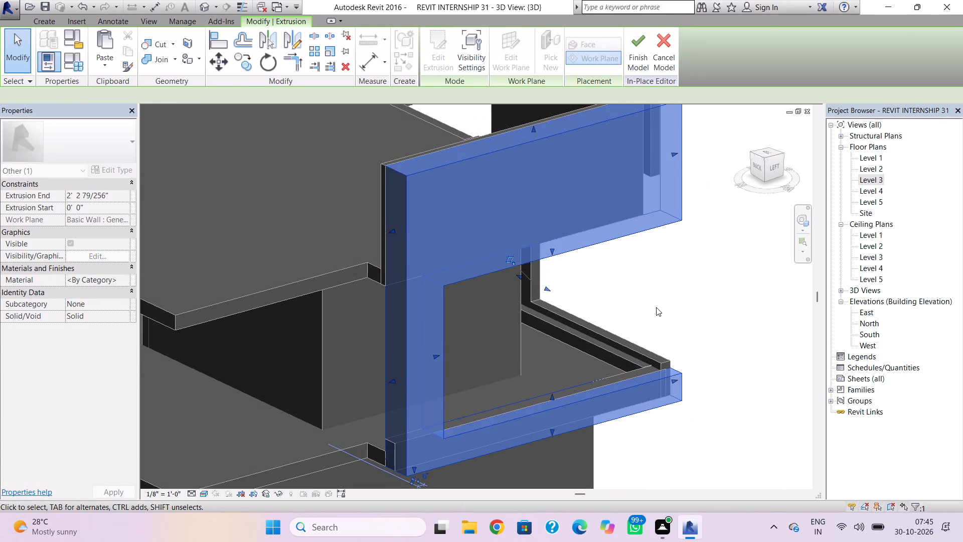
{"action": "left_click", "coordinate": [697, 306]}
Finish the west in-place wall model.
{"action": "right_click_drag", "start_coordinate": [663, 315], "coordinate": [506, 306], "text": "shift"}
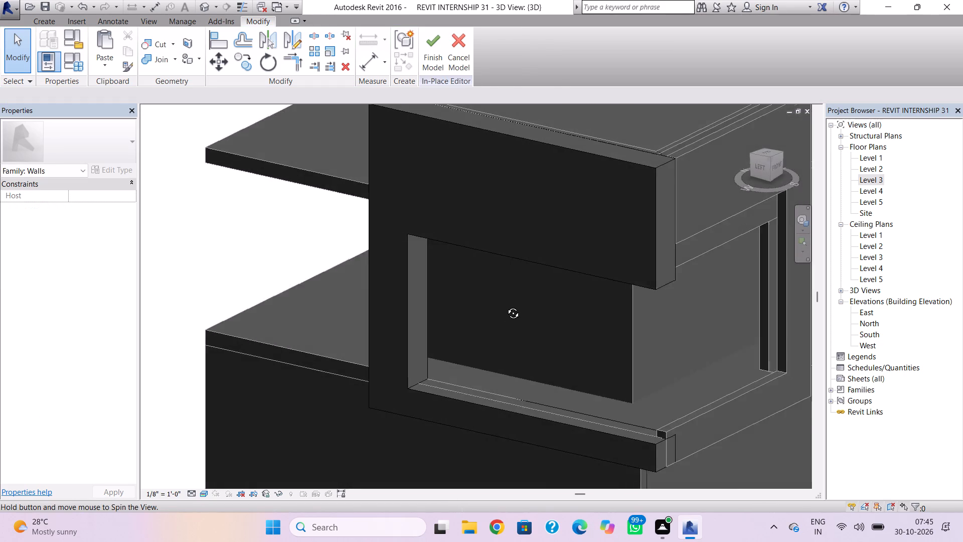
{"action": "right_click_drag", "start_coordinate": [506, 306], "coordinate": [489, 297], "text": "shift"}
{"action": "scroll", "coordinate": [594, 318], "scroll_direction": "down", "scroll_amount": 2}
{"action": "middle_click_drag", "start_coordinate": [596, 319], "coordinate": [497, 339]}
{"action": "right_click_drag", "start_coordinate": [616, 339], "coordinate": [556, 294], "text": "shift"}
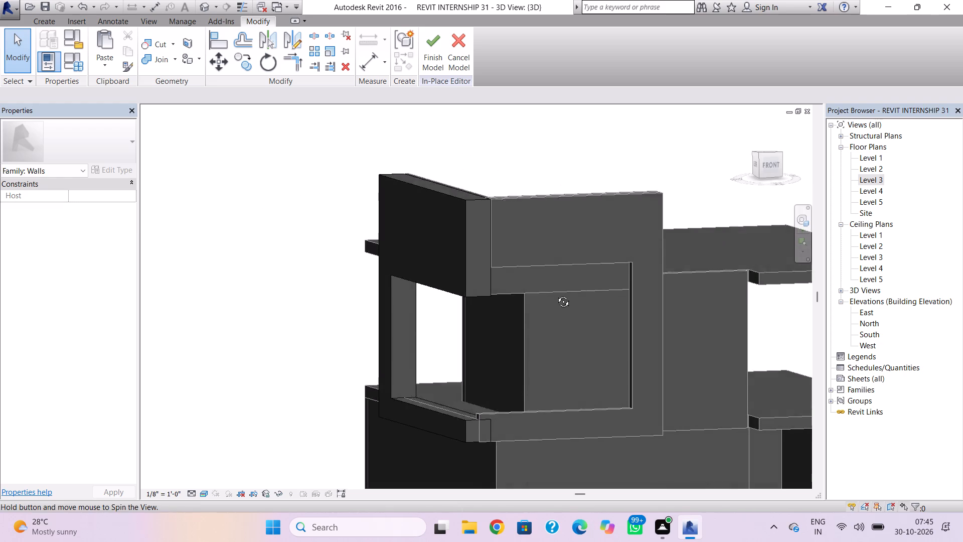
{"action": "right_click_drag", "start_coordinate": [556, 294], "coordinate": [555, 291], "text": "shift"}
{"action": "left_click", "coordinate": [428, 46]}
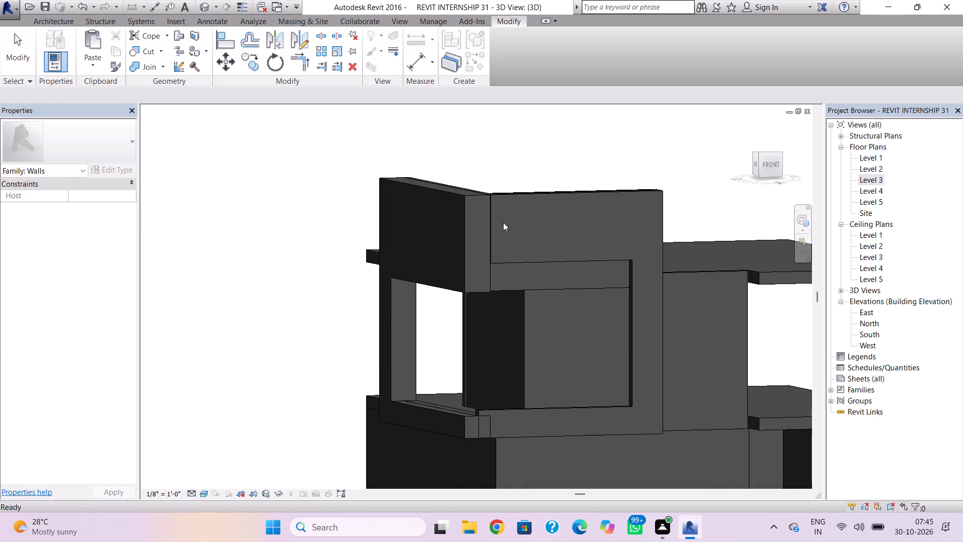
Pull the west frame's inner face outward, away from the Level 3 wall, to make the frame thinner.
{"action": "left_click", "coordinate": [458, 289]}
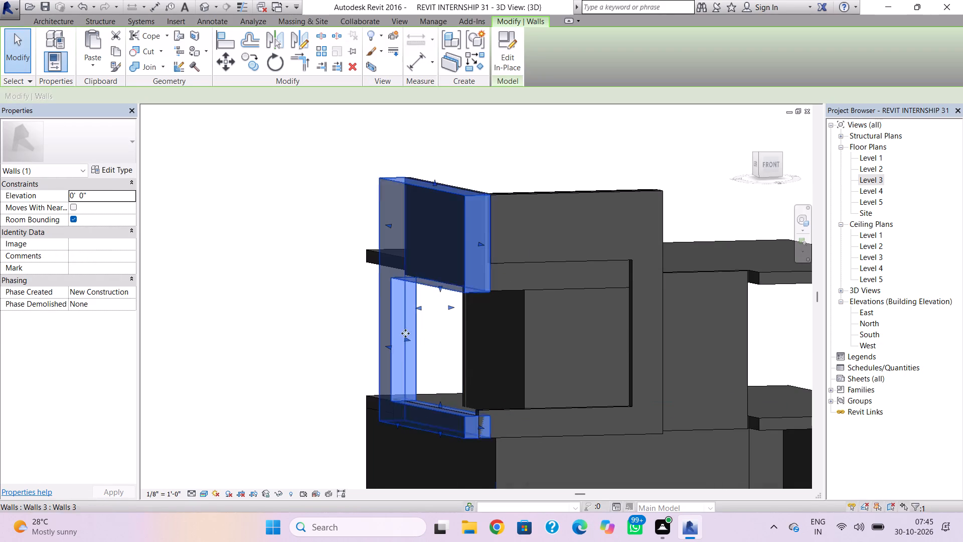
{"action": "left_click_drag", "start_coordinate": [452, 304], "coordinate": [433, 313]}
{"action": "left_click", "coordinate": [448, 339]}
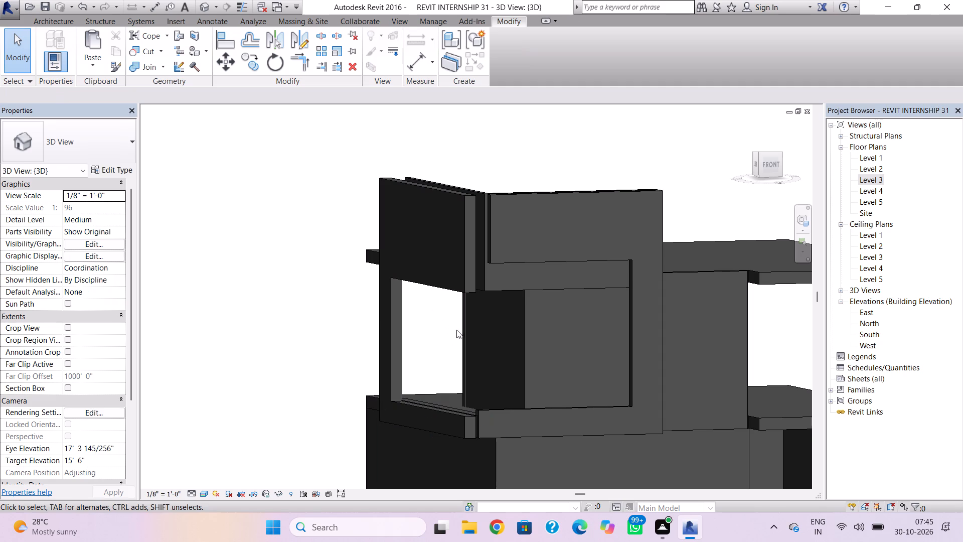
Pull the west frame's inner face against the Level 3 wall, and bring its outer face inward to thin the frame.
{"action": "right_click_drag", "start_coordinate": [466, 340], "coordinate": [672, 432], "text": "shift"}
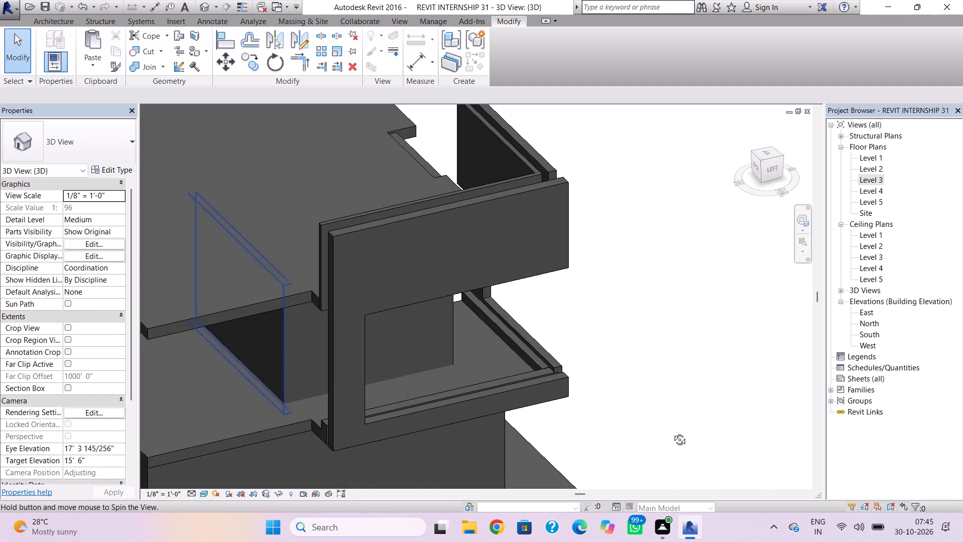
{"action": "right_click_drag", "start_coordinate": [672, 432], "coordinate": [669, 433], "text": "shift"}
{"action": "right_click_drag", "start_coordinate": [481, 324], "coordinate": [628, 317], "text": "shift"}
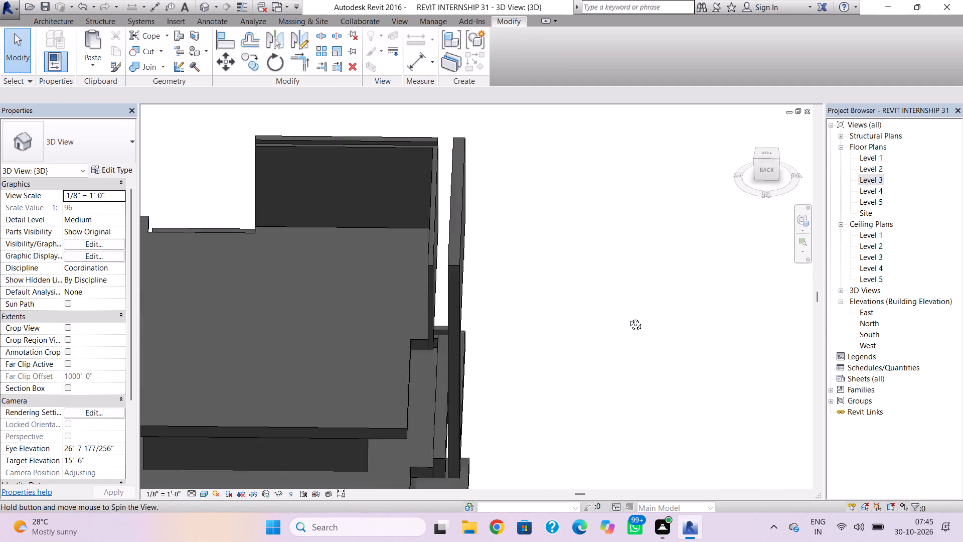
{"action": "right_click_drag", "start_coordinate": [628, 317], "coordinate": [636, 309], "text": "shift"}
{"action": "right_click_drag", "start_coordinate": [624, 310], "coordinate": [608, 315], "text": "shift"}
{"action": "left_click", "coordinate": [459, 314]}
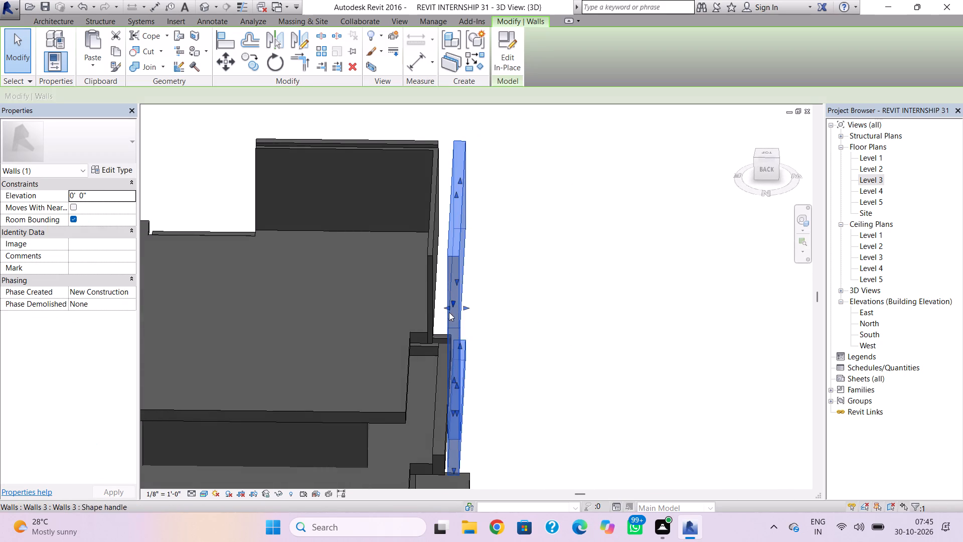
{"action": "left_click_drag", "start_coordinate": [445, 310], "coordinate": [435, 312]}
{"action": "left_click_drag", "start_coordinate": [464, 309], "coordinate": [448, 318]}
{"action": "right_click", "coordinate": [581, 308]}
{"action": "right_click_drag", "start_coordinate": [579, 311], "coordinate": [536, 325], "text": "shift"}
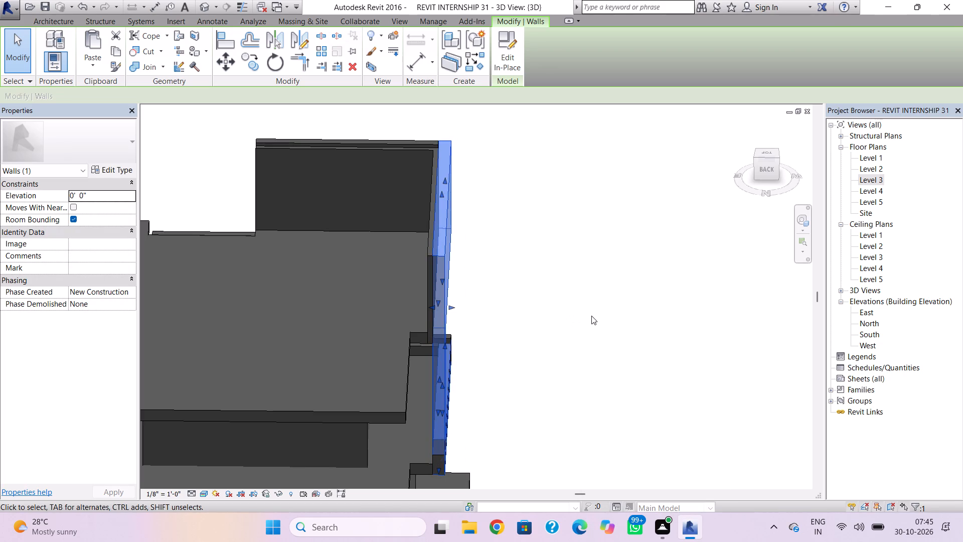
Raise the underside of the west C-shaped frame's upper band to line up with the front frame's upper band.
{"action": "right_click_drag", "start_coordinate": [591, 316], "coordinate": [304, 272], "text": "shift"}
{"action": "left_click", "coordinate": [598, 365]}
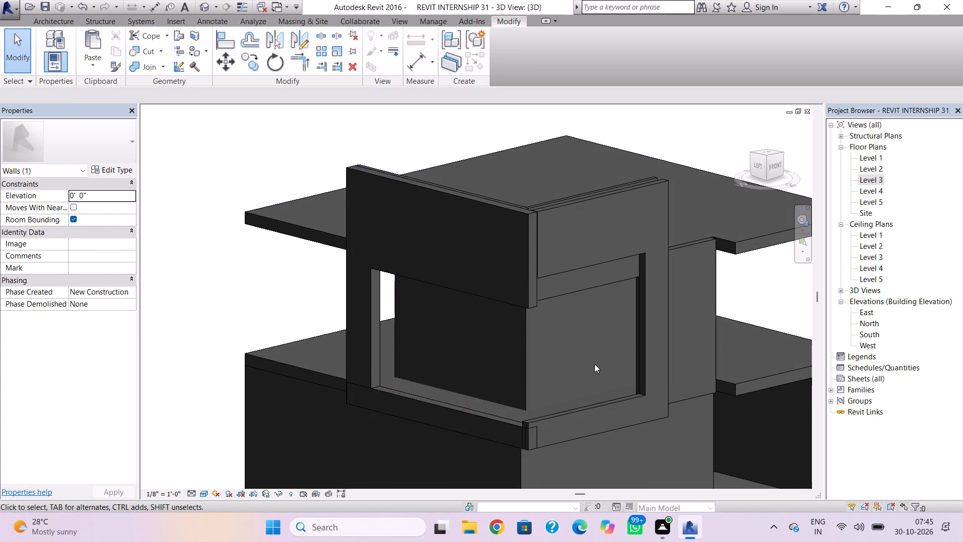
{"action": "left_click", "coordinate": [525, 303]}
{"action": "left_click_drag", "start_coordinate": [450, 291], "coordinate": [450, 289]}
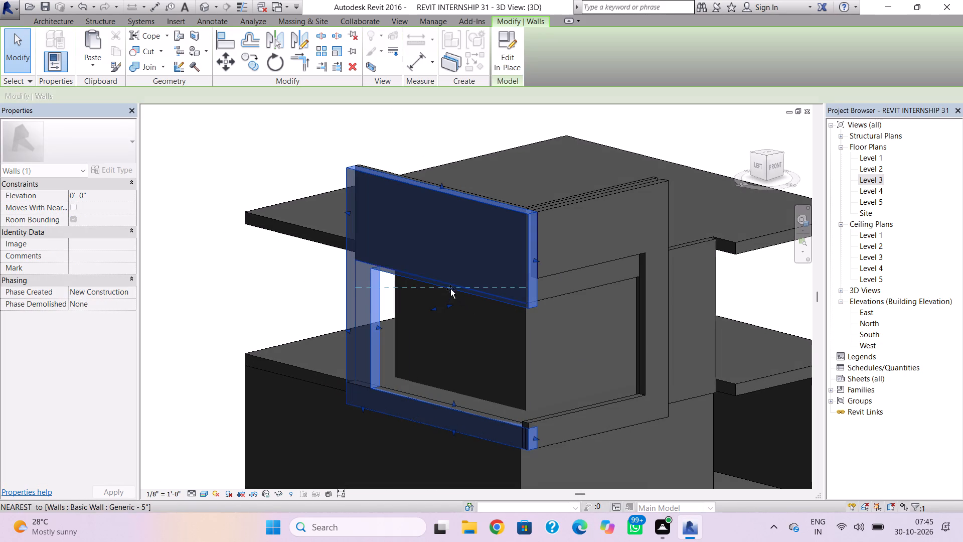
{"action": "left_click_drag", "start_coordinate": [450, 289], "coordinate": [458, 263]}
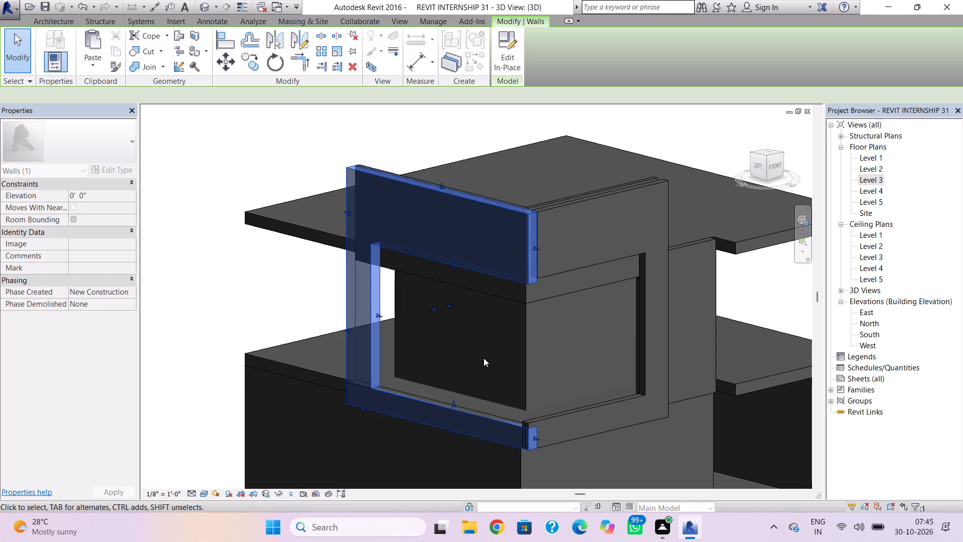
{"action": "left_click", "coordinate": [484, 358]}
Pull the corner end of the front C-shaped frame's lower arm back slightly, toward the west frame's end.
{"action": "left_click", "coordinate": [542, 423]}
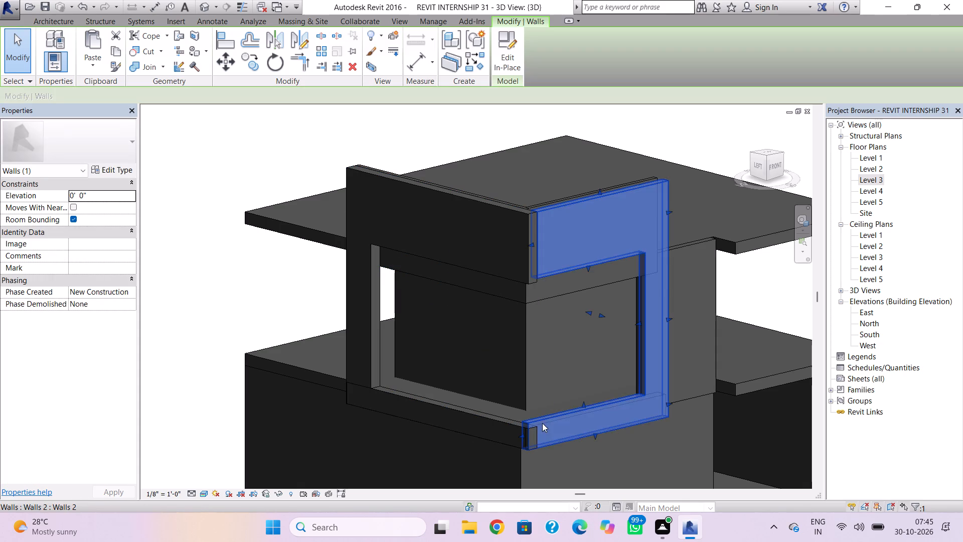
{"action": "scroll", "coordinate": [540, 434], "scroll_direction": "up", "scroll_amount": 4}
{"action": "left_click_drag", "start_coordinate": [513, 436], "coordinate": [537, 449]}
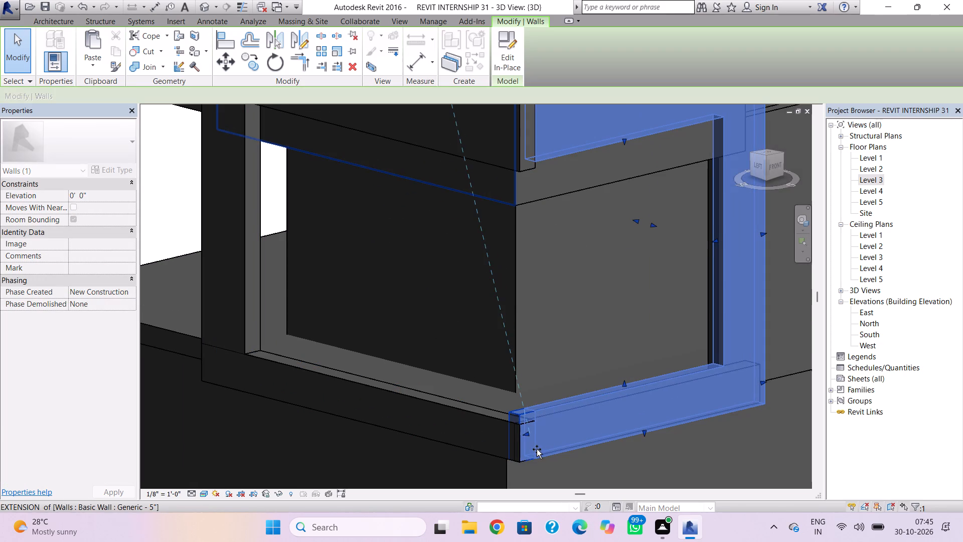
{"action": "left_click_drag", "start_coordinate": [537, 449], "coordinate": [527, 457]}
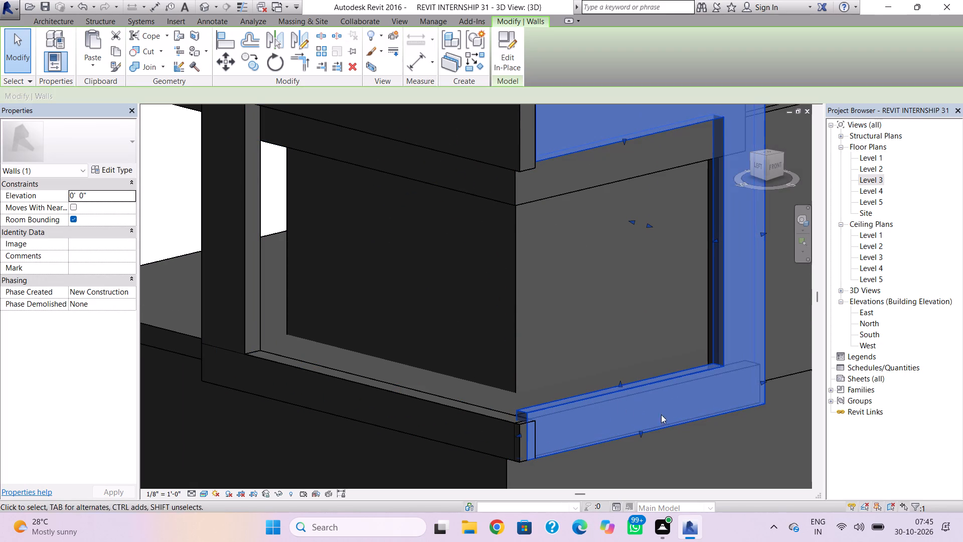
{"action": "left_click", "coordinate": [738, 458]}
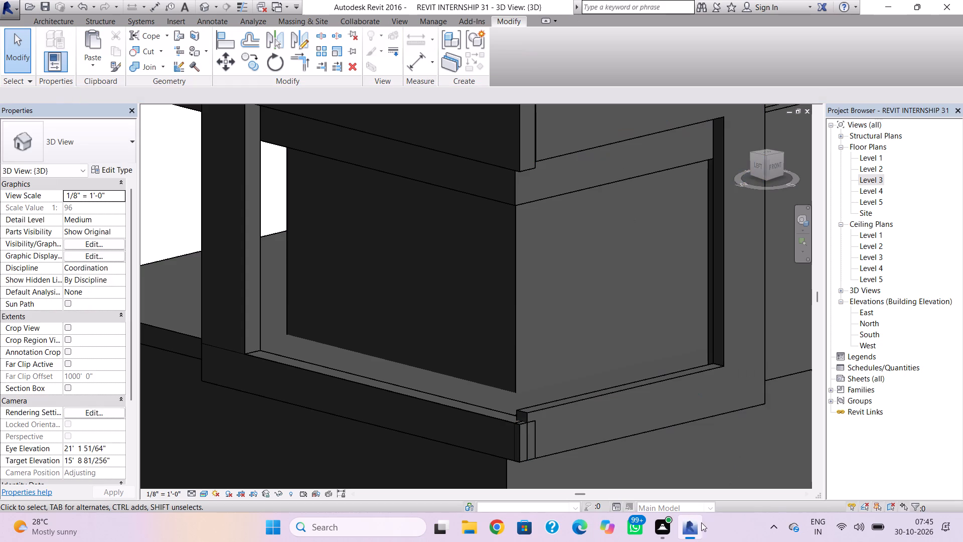
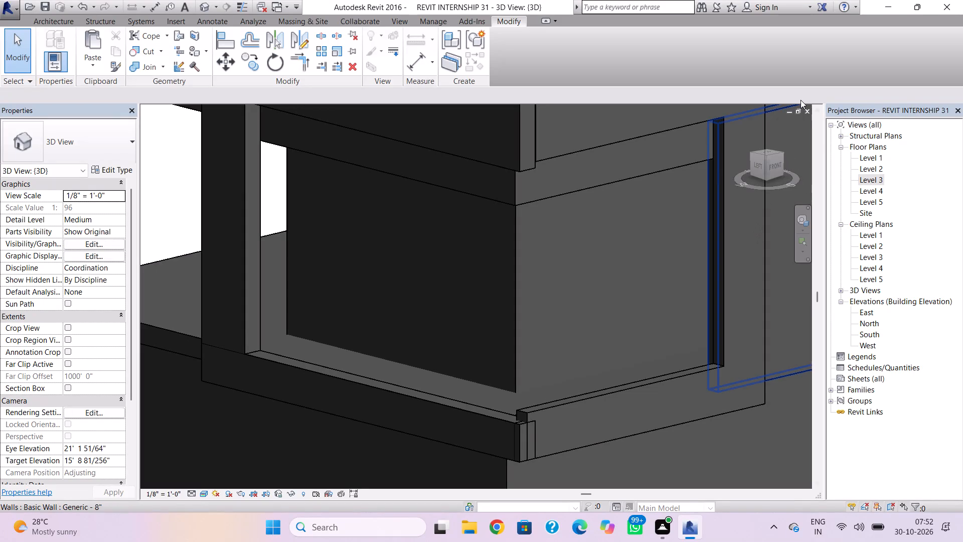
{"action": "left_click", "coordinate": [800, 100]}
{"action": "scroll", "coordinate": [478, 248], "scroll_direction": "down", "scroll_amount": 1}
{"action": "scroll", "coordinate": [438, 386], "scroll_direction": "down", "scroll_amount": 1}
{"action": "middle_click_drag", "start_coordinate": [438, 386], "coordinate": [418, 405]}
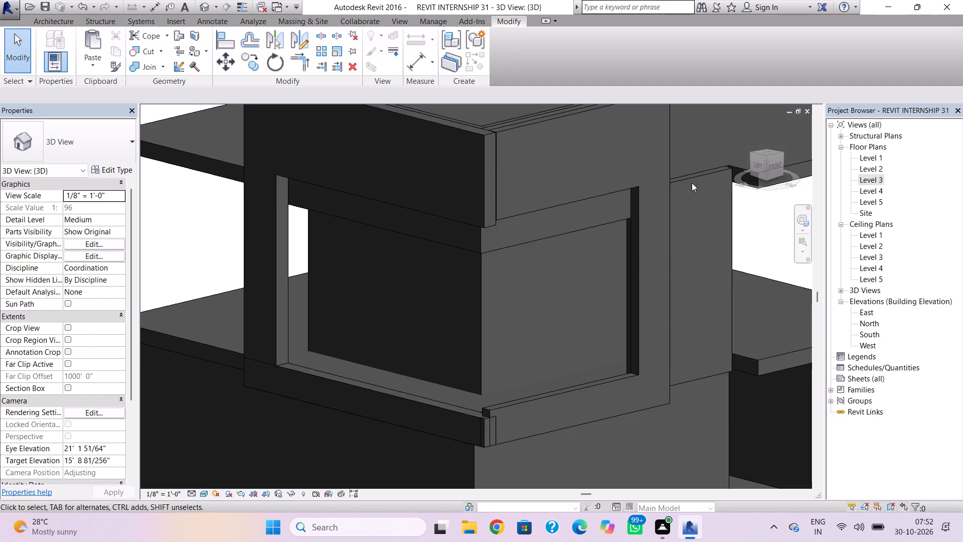
In the Level 2 plan, draw a 20' high Generic - 8" wall from the rectangular room's west wall to the west C-shaped frame's north end.
{"action": "double_click", "coordinate": [882, 169]}
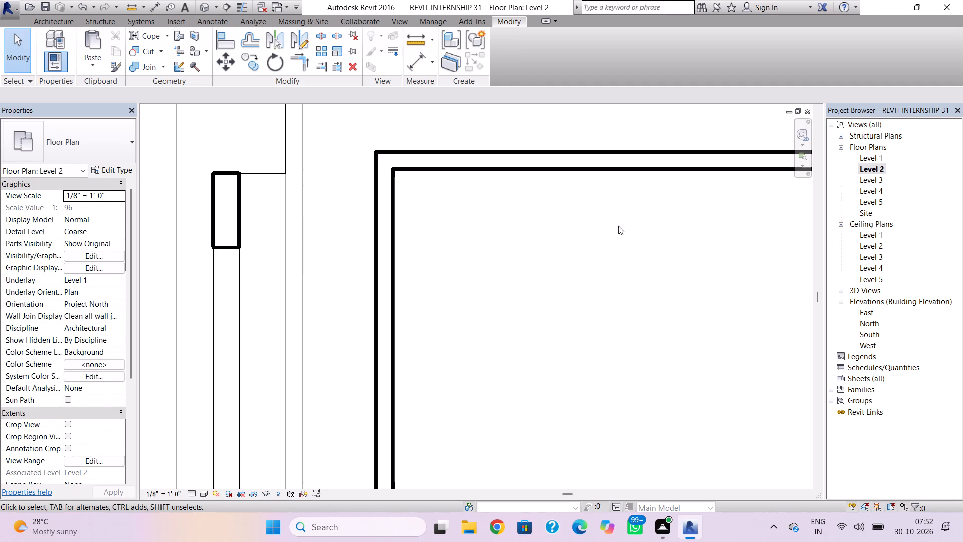
{"action": "scroll", "coordinate": [508, 291], "scroll_direction": "down", "scroll_amount": 8}
{"action": "middle_click_drag", "start_coordinate": [487, 319], "coordinate": [448, 282]}
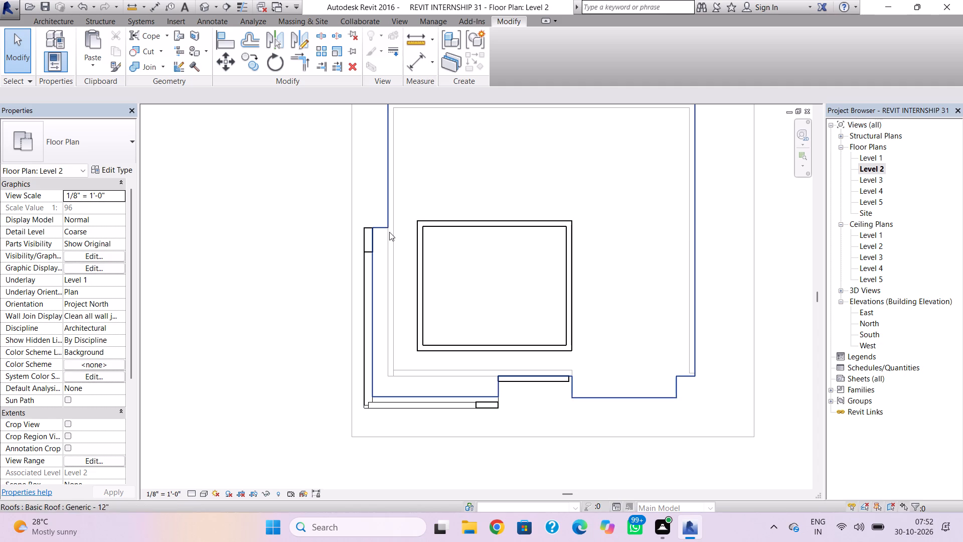
{"action": "left_click", "coordinate": [53, 26]}
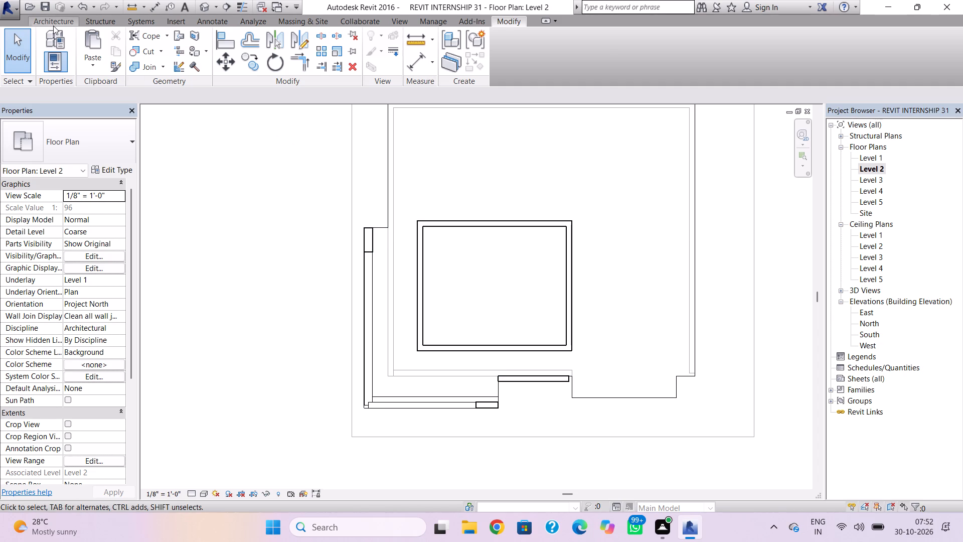
{"action": "left_click", "coordinate": [59, 44]}
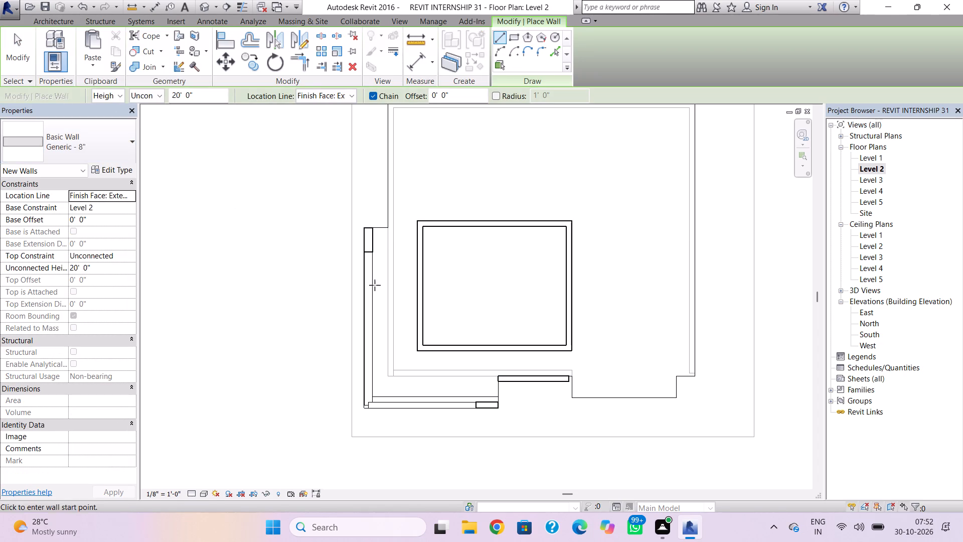
{"action": "scroll", "coordinate": [411, 264], "scroll_direction": "up", "scroll_amount": 1}
{"action": "left_click", "coordinate": [414, 222]}
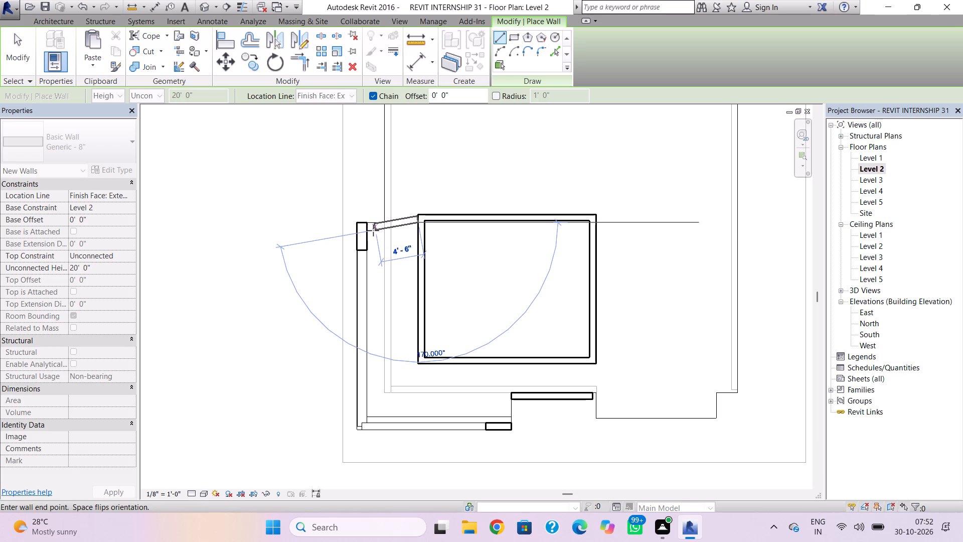
{"action": "key", "text": "space"}
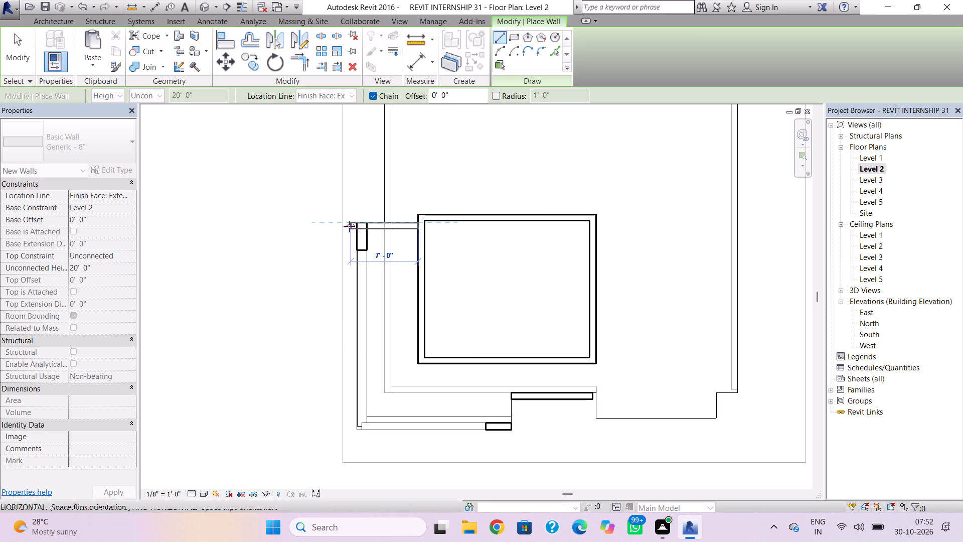
{"action": "scroll", "coordinate": [369, 228], "scroll_direction": "up", "scroll_amount": 7}
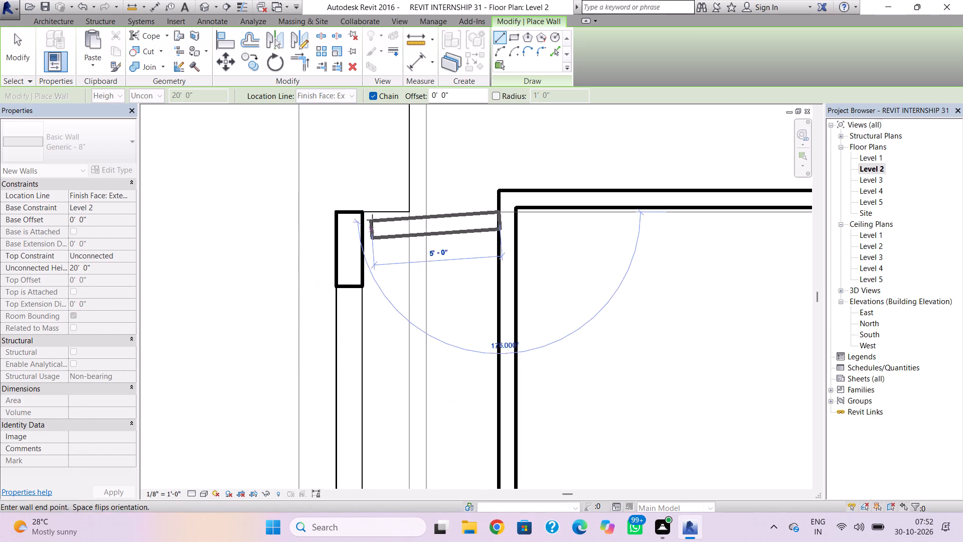
{"action": "left_click", "coordinate": [366, 213]}
{"action": "scroll", "coordinate": [429, 304], "scroll_direction": "down", "scroll_amount": 1}
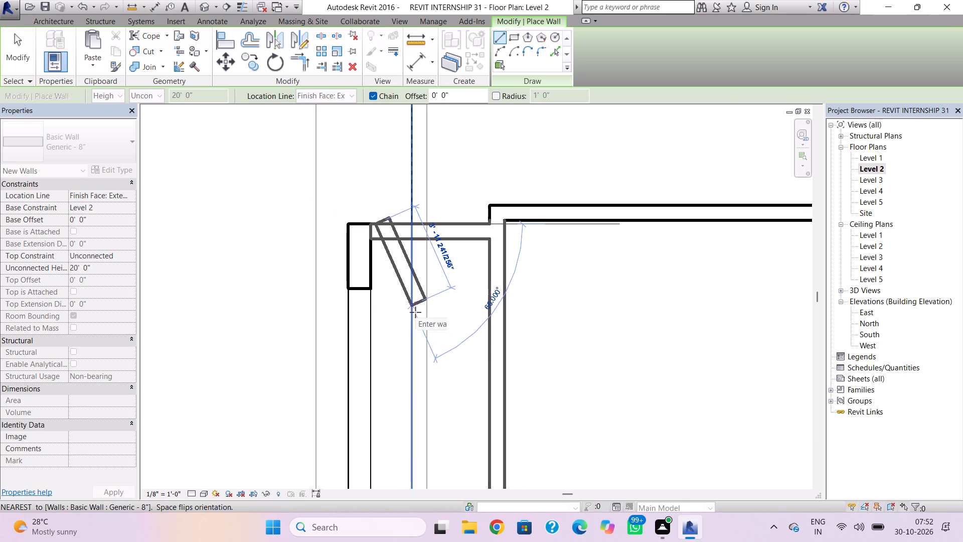
{"action": "key", "text": "Escape"}
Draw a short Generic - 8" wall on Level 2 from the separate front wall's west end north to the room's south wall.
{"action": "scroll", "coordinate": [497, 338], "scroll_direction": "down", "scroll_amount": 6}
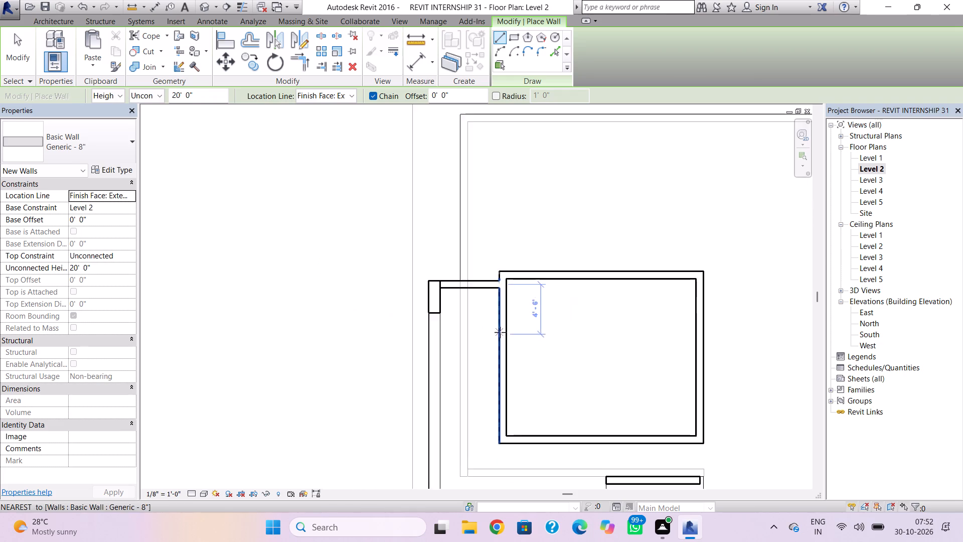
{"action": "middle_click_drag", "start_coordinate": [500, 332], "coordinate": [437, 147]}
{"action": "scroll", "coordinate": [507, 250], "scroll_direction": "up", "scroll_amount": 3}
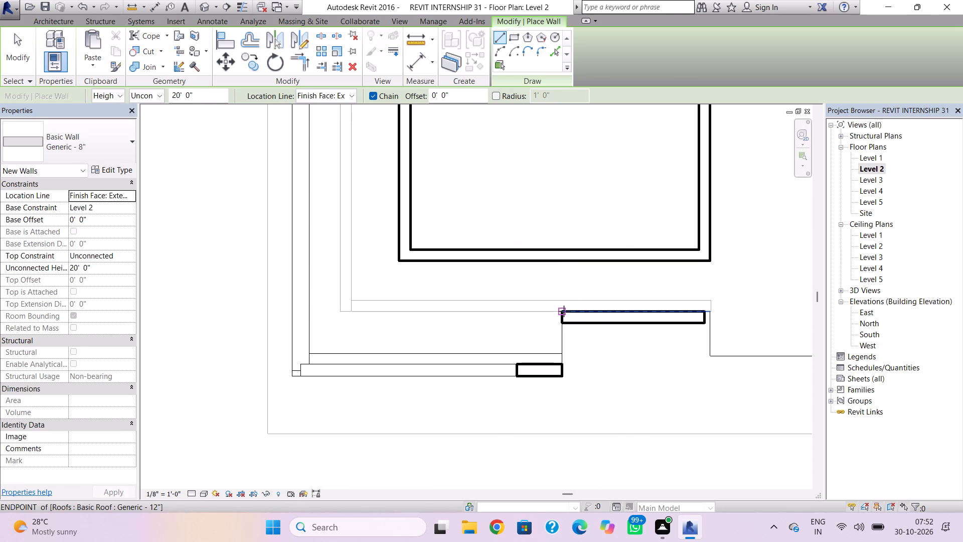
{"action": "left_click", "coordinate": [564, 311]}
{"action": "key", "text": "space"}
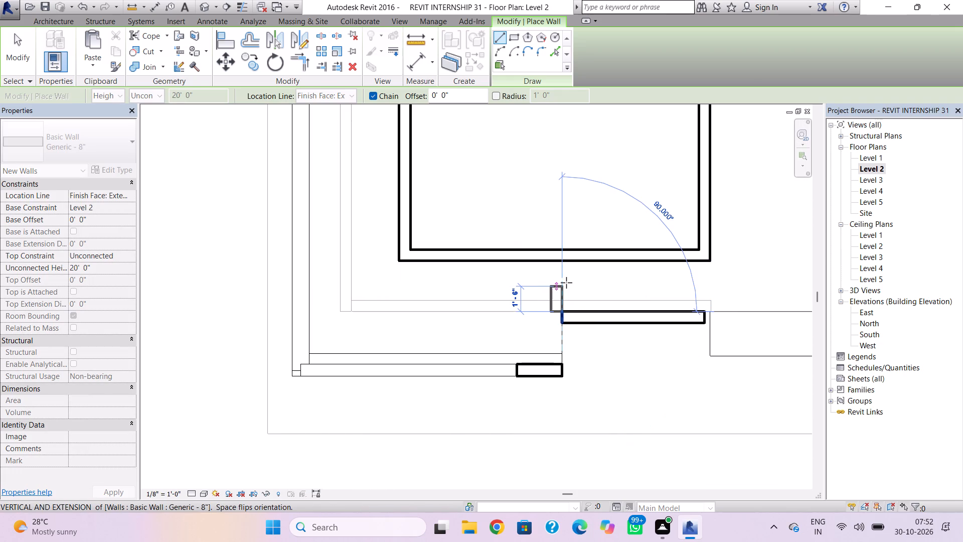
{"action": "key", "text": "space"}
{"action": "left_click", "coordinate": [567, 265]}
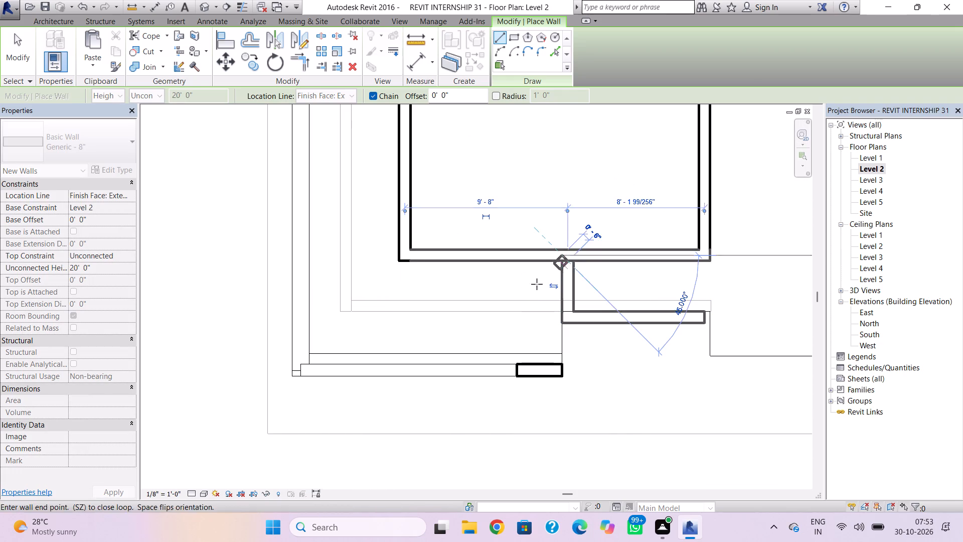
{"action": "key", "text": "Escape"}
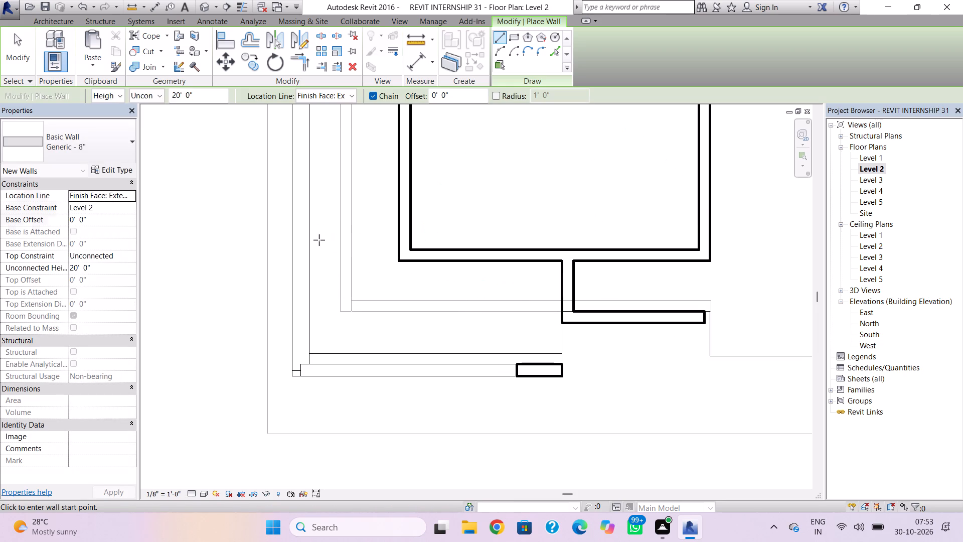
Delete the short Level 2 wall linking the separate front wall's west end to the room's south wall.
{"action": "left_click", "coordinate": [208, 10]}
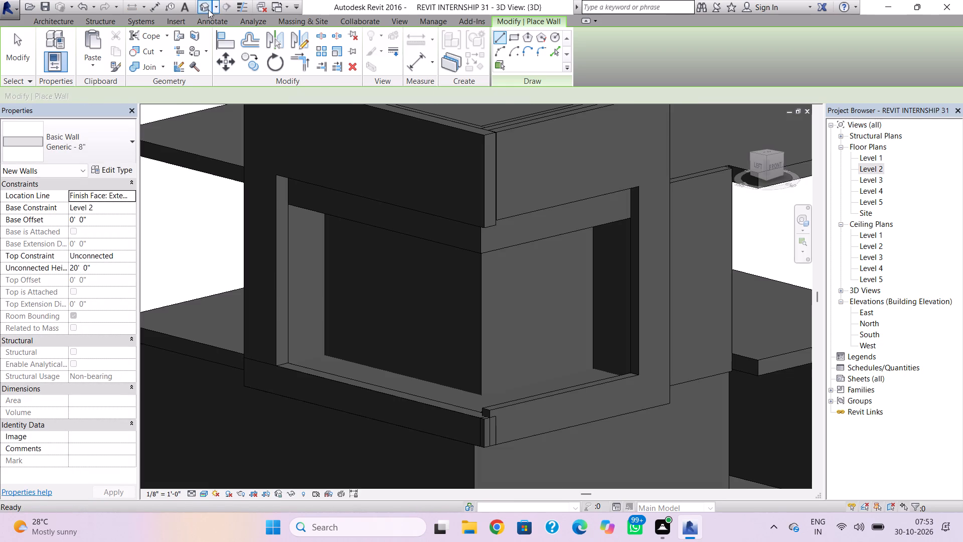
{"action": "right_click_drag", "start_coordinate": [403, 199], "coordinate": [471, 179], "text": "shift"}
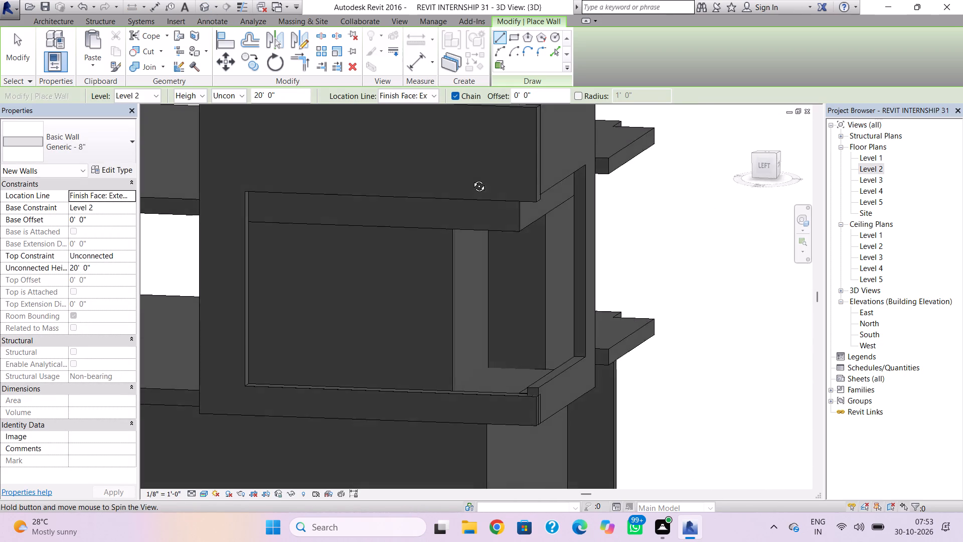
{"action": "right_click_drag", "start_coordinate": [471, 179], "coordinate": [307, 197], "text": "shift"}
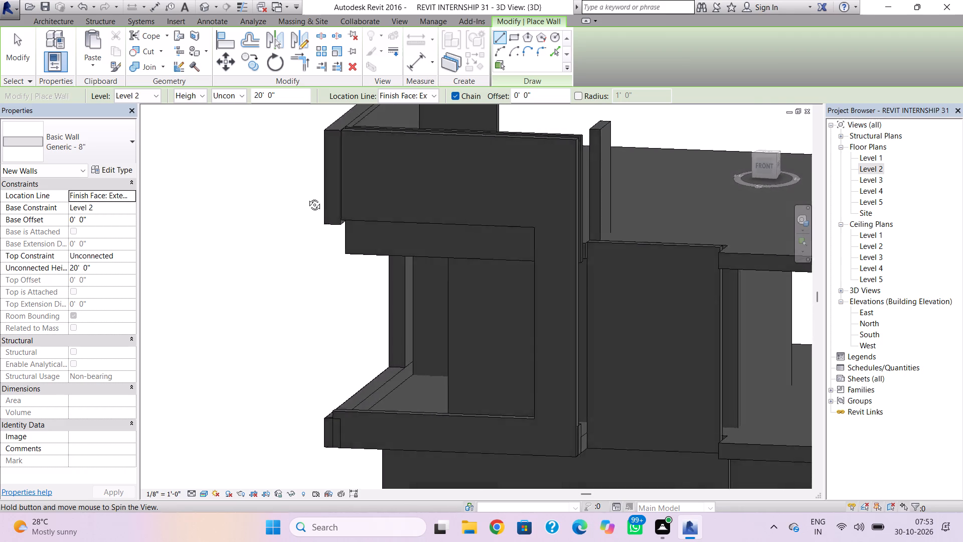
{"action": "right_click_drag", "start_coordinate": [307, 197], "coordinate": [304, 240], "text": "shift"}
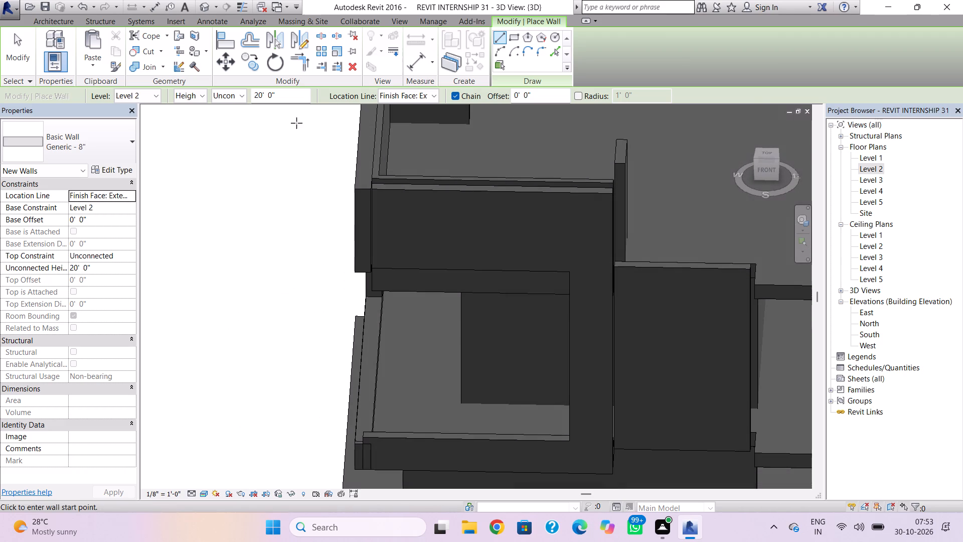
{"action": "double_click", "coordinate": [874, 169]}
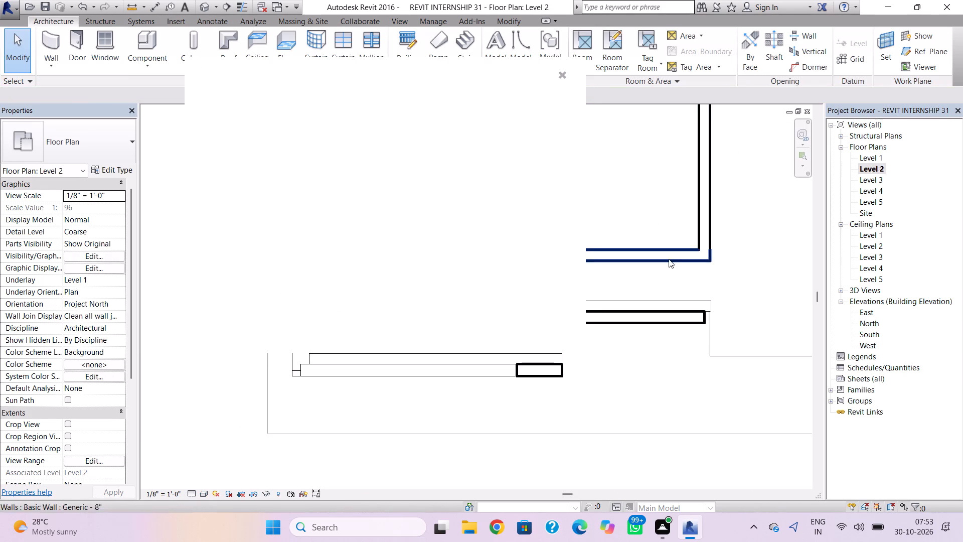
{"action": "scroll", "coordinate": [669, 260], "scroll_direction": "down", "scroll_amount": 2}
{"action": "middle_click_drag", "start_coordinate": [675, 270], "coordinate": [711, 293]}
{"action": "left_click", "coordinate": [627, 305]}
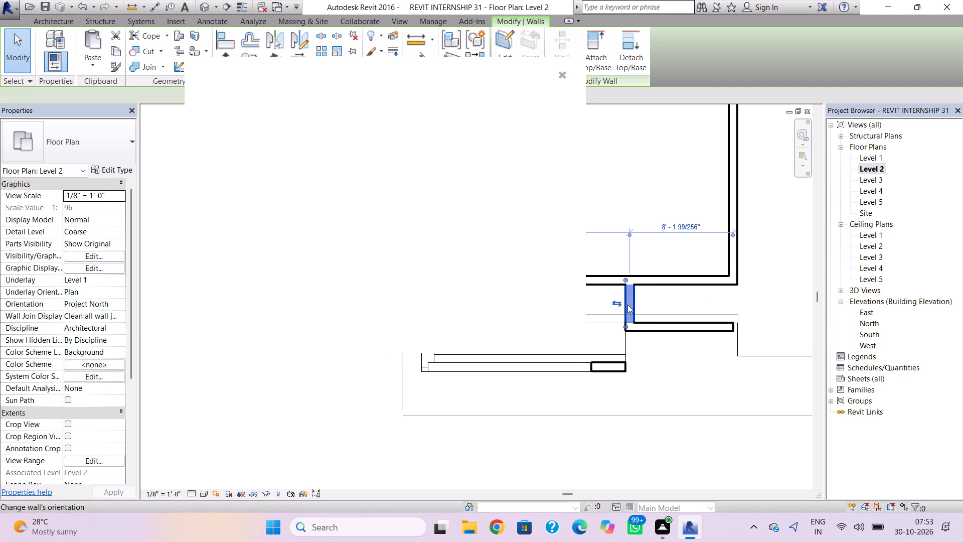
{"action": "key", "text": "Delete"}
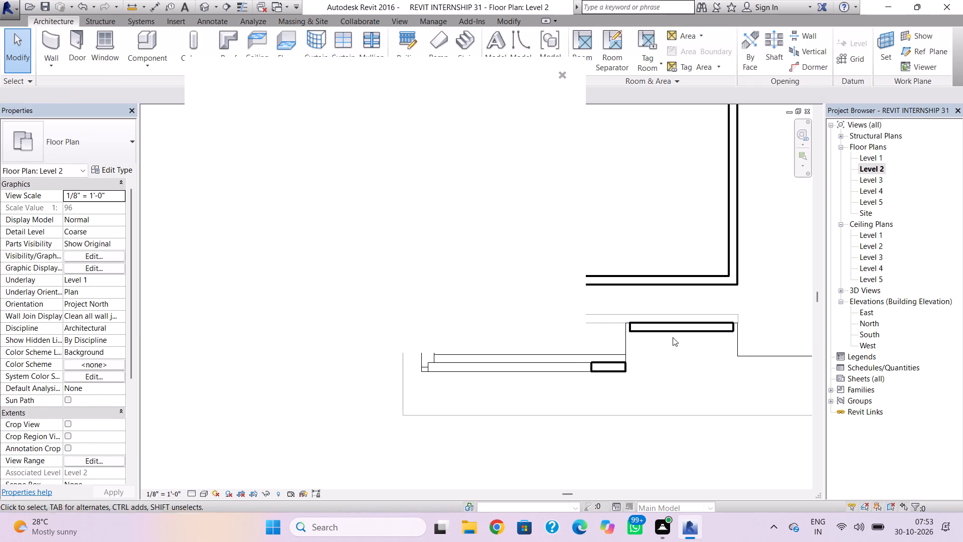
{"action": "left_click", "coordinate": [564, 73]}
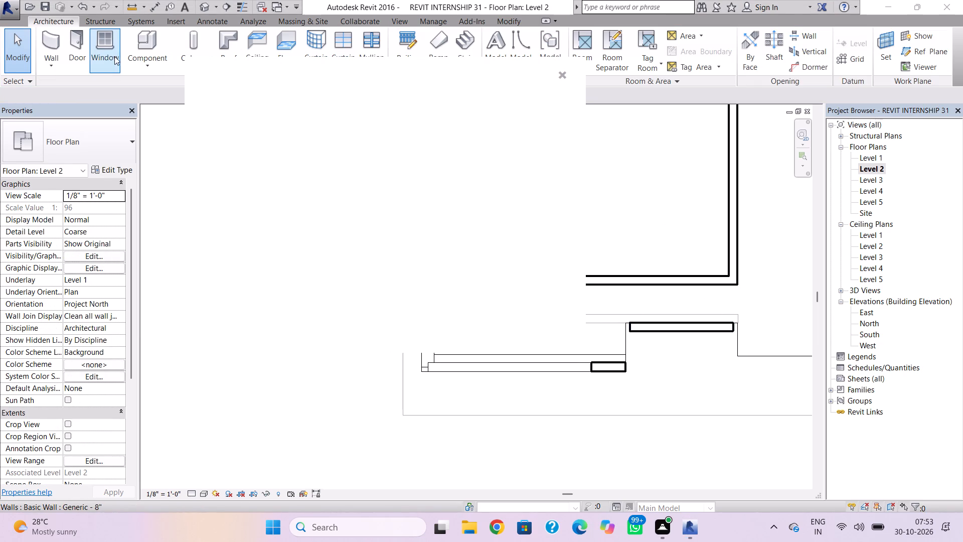
Draw a Generic - 8" wall about 6' 1" long on Level 2 from the front C-shaped frame's east end to the room's south wall.
{"action": "left_click", "coordinate": [52, 50]}
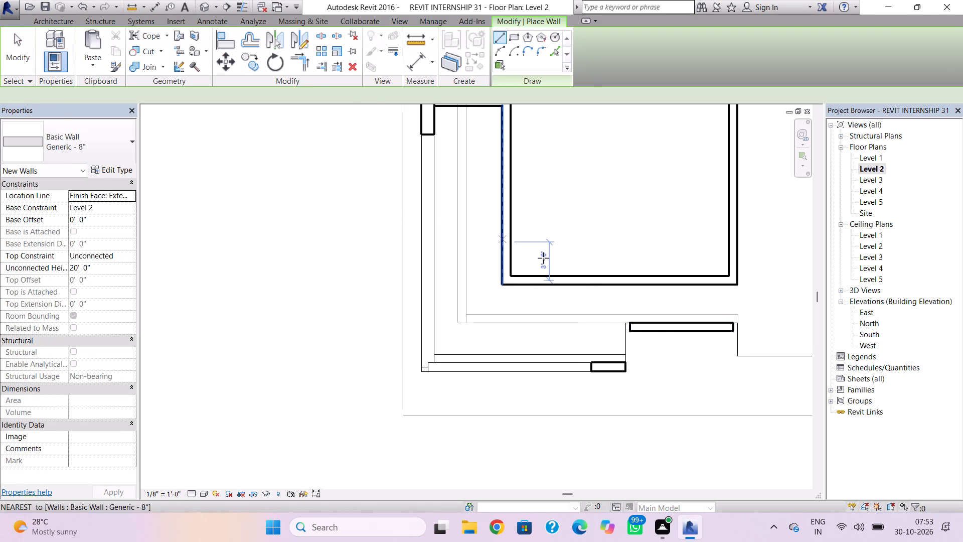
{"action": "scroll", "coordinate": [655, 352], "scroll_direction": "up", "scroll_amount": 5}
{"action": "left_click", "coordinate": [596, 367]}
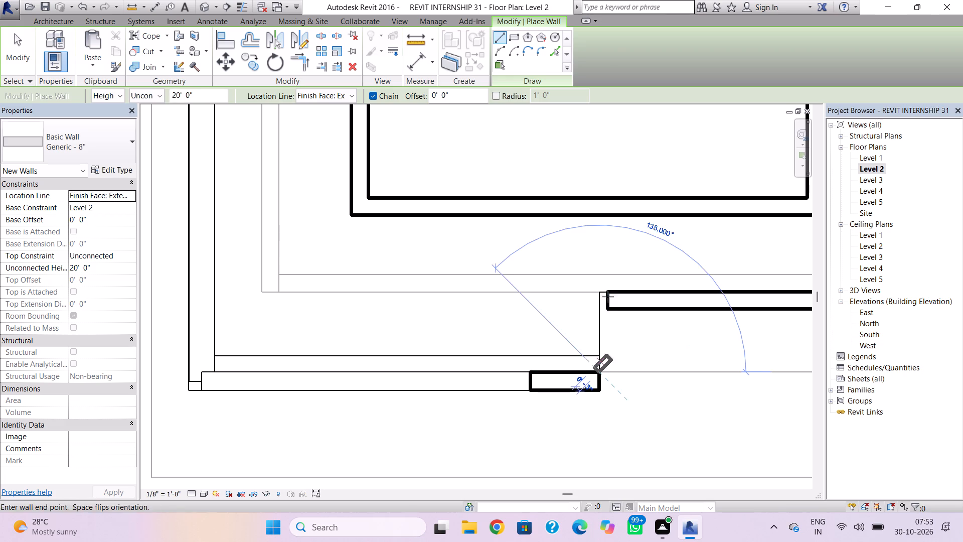
{"action": "key", "text": "space"}
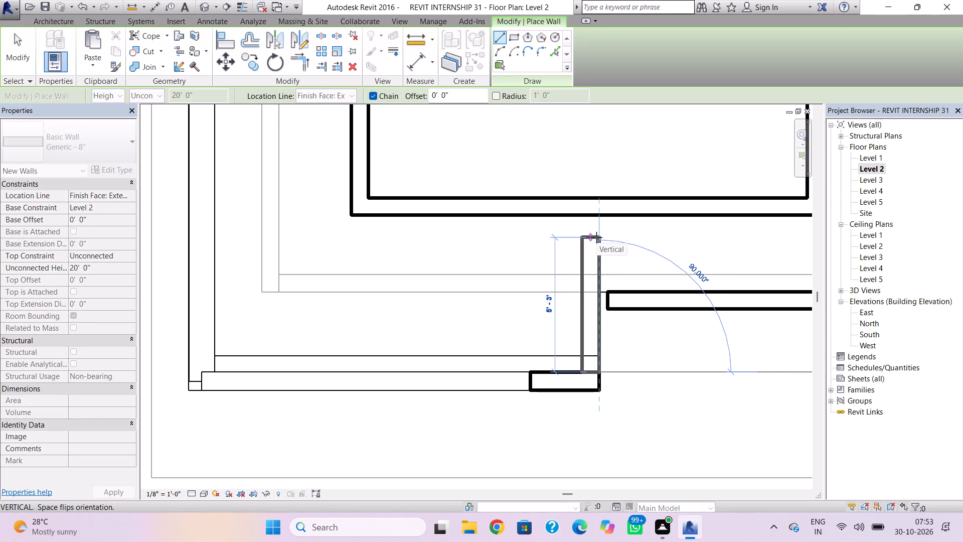
{"action": "left_click", "coordinate": [593, 219]}
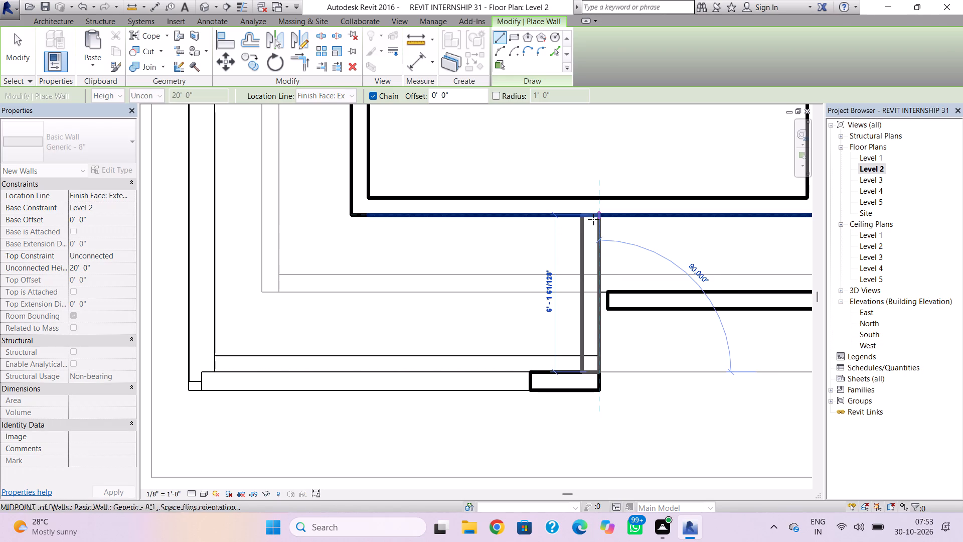
{"action": "key", "text": "Escape"}
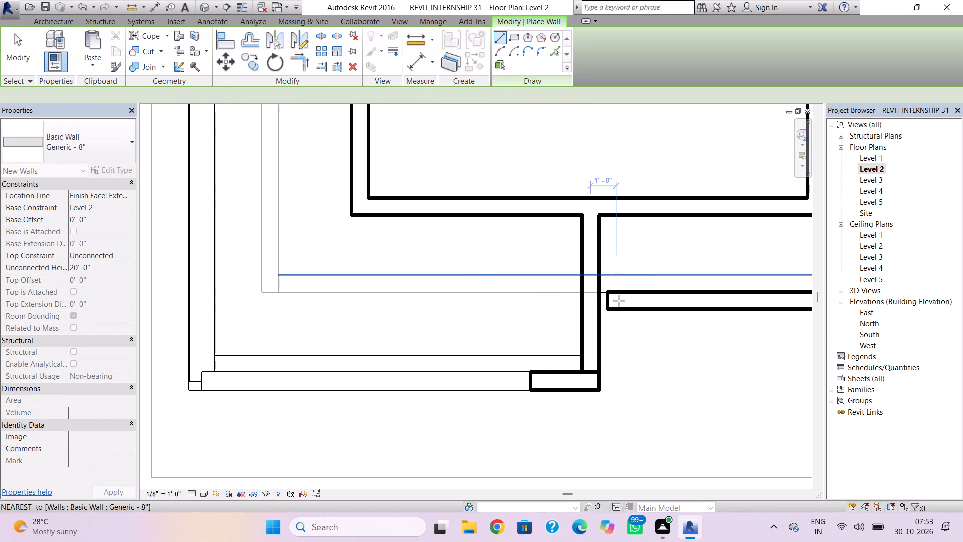
{"action": "key", "text": "Escape"}
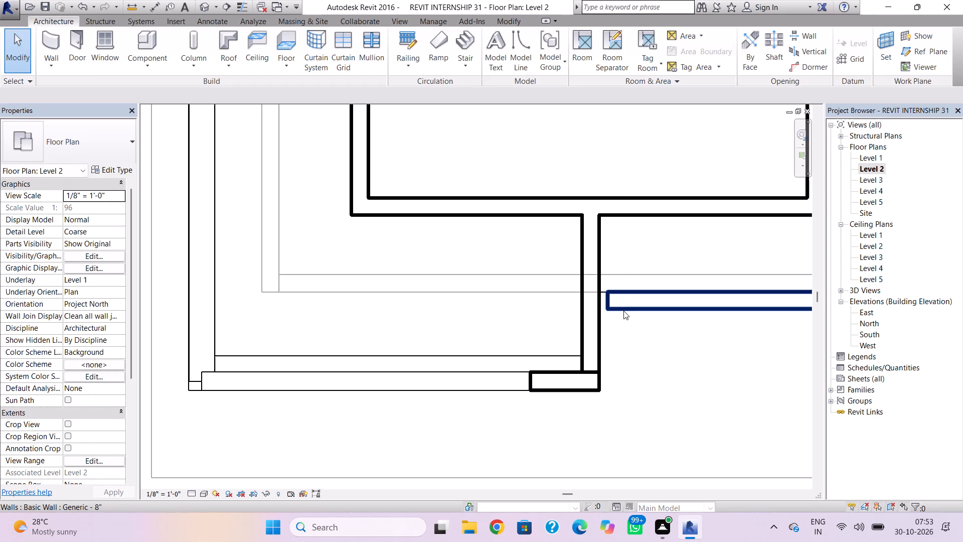
Extend the west end of the separate front wall on Level 2 to meet the new connecting wall.
{"action": "left_click", "coordinate": [610, 303]}
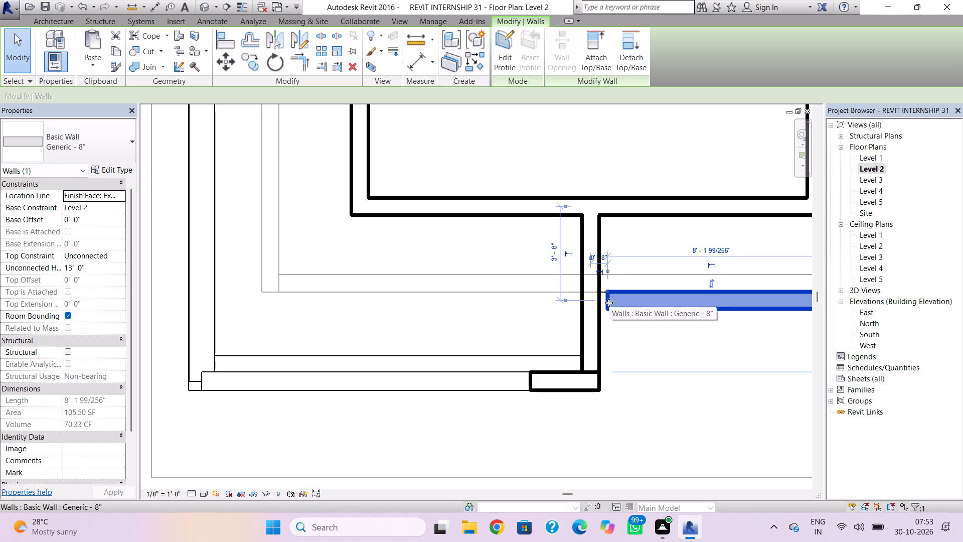
{"action": "left_click_drag", "start_coordinate": [607, 294], "coordinate": [602, 294]}
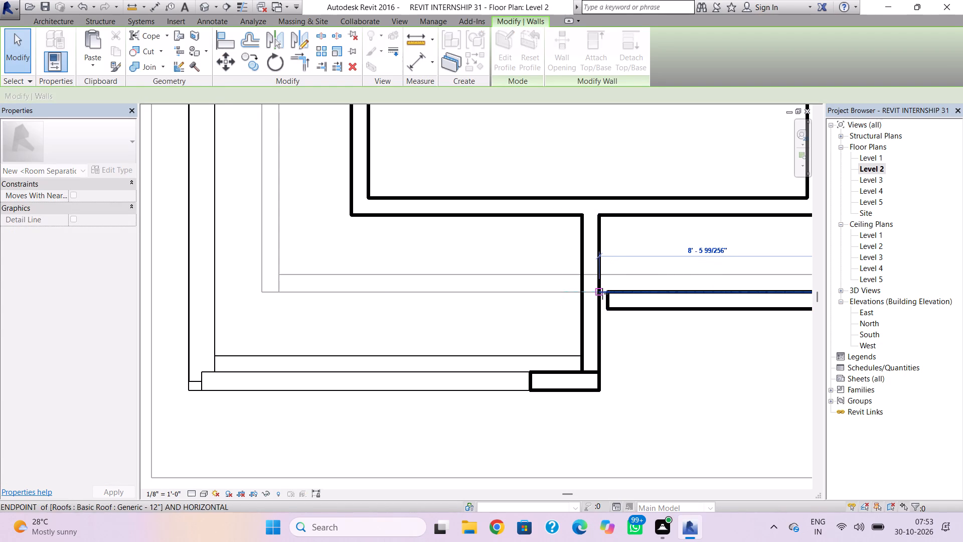
{"action": "left_click_drag", "start_coordinate": [602, 294], "coordinate": [601, 294]}
{"action": "left_click", "coordinate": [631, 368]}
Stretch the north end of the west C-shaped frame on Level 2 slightly northward, past the connecting wall's outer face.
{"action": "scroll", "coordinate": [631, 368], "scroll_direction": "down", "scroll_amount": 6}
{"action": "middle_click_drag", "start_coordinate": [612, 380], "coordinate": [552, 450]}
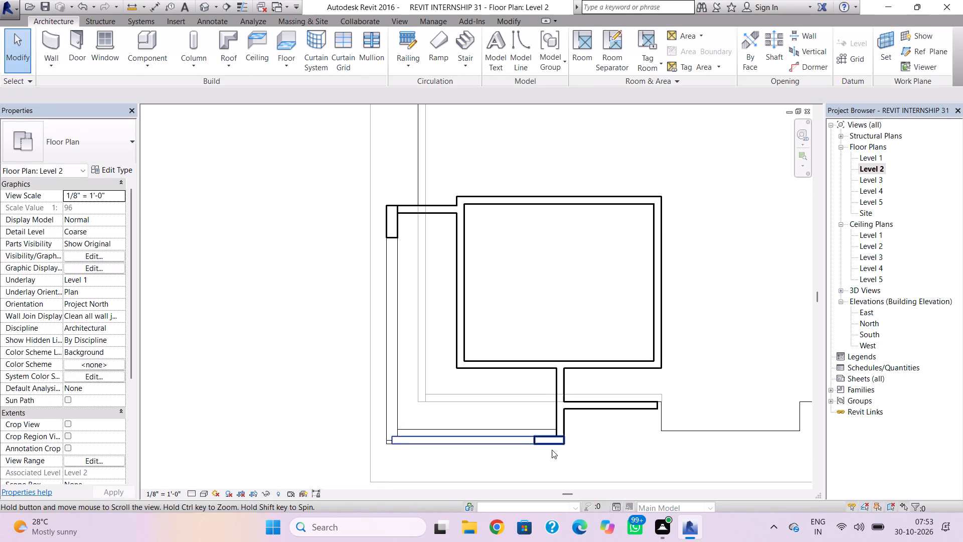
{"action": "middle_click_drag", "start_coordinate": [552, 450], "coordinate": [556, 448]}
{"action": "scroll", "coordinate": [391, 214], "scroll_direction": "up", "scroll_amount": 6}
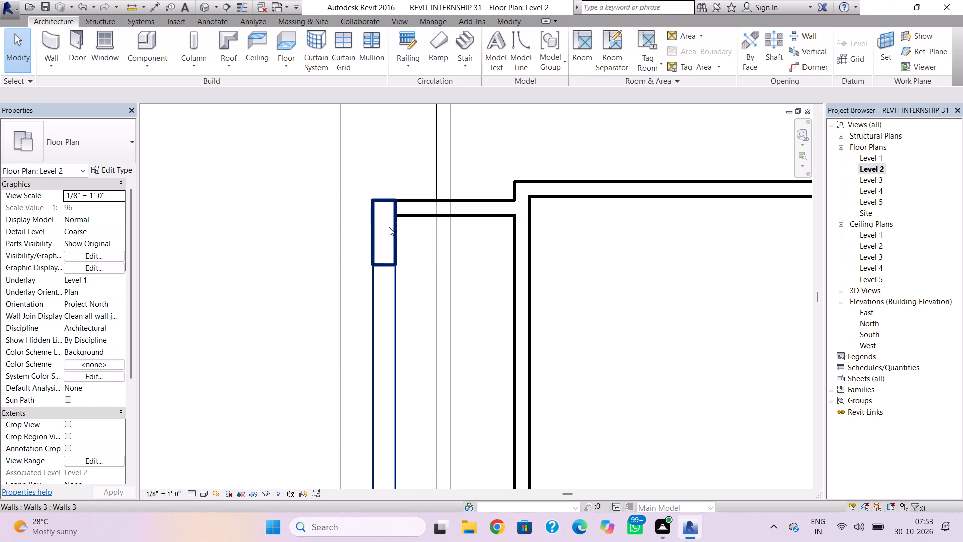
{"action": "left_click", "coordinate": [390, 227]}
{"action": "left_click", "coordinate": [390, 227]}
{"action": "left_click", "coordinate": [392, 227]}
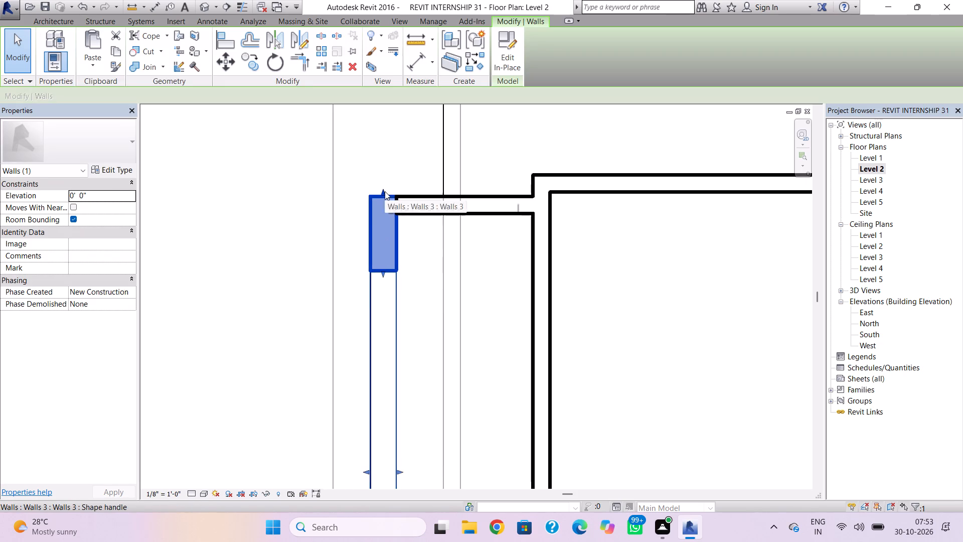
{"action": "left_click_drag", "start_coordinate": [385, 191], "coordinate": [385, 196]}
{"action": "left_click", "coordinate": [405, 166]}
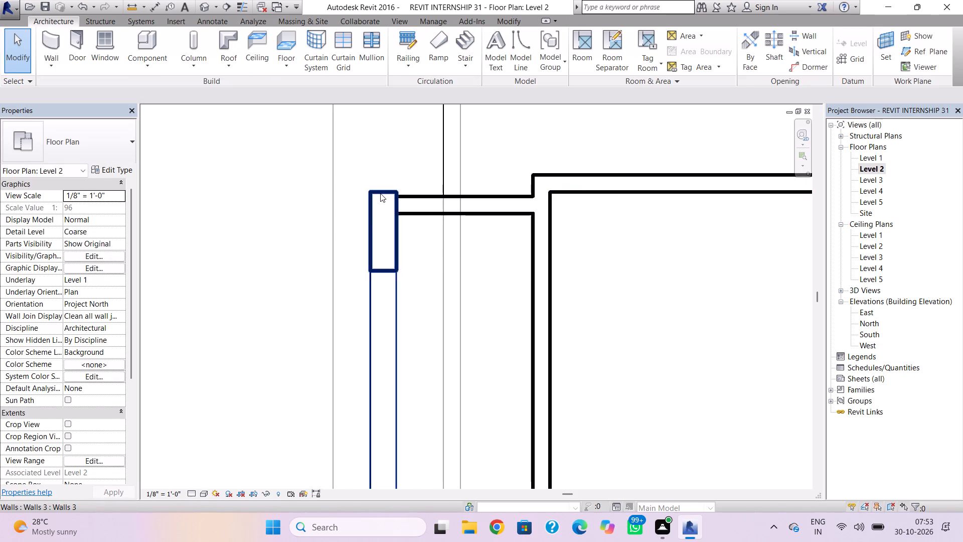
{"action": "scroll", "coordinate": [380, 193], "scroll_direction": "up", "scroll_amount": 4}
{"action": "left_click", "coordinate": [380, 193]}
{"action": "left_click_drag", "start_coordinate": [387, 187], "coordinate": [387, 190]}
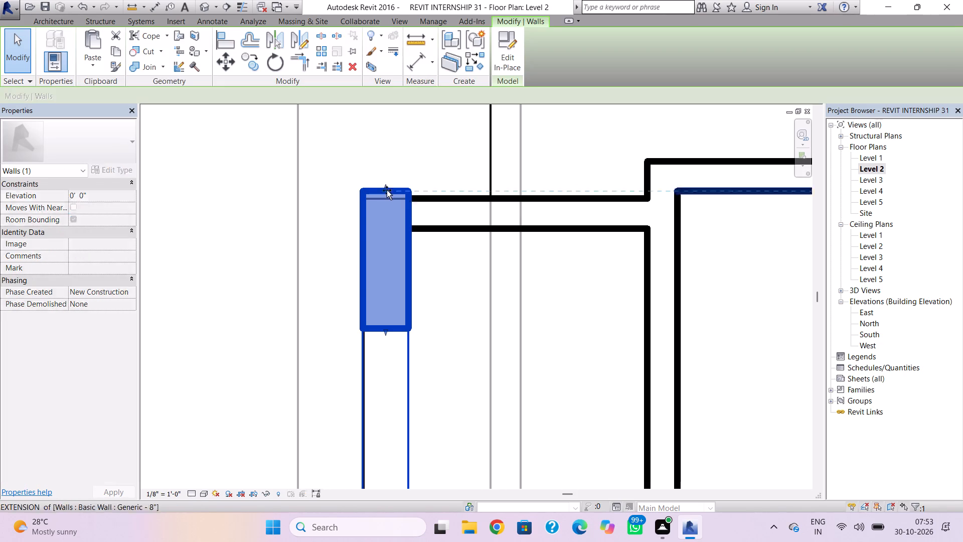
{"action": "left_click_drag", "start_coordinate": [387, 190], "coordinate": [388, 197]}
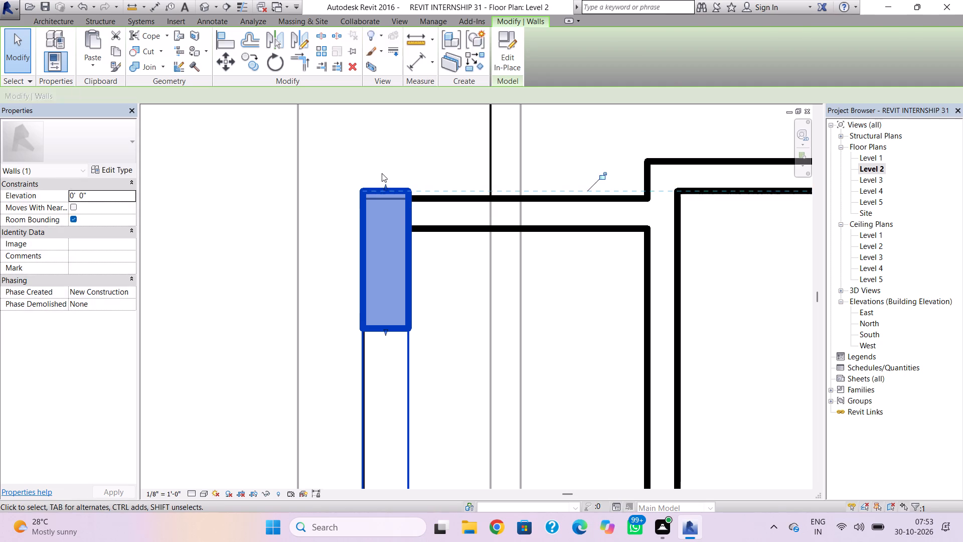
Nudge the west C-shaped frame south on Level 2 until its north end lines up with the connecting wall's outer face.
{"action": "left_click", "coordinate": [382, 173]}
{"action": "left_click", "coordinate": [383, 197]}
{"action": "left_click", "coordinate": [388, 193]}
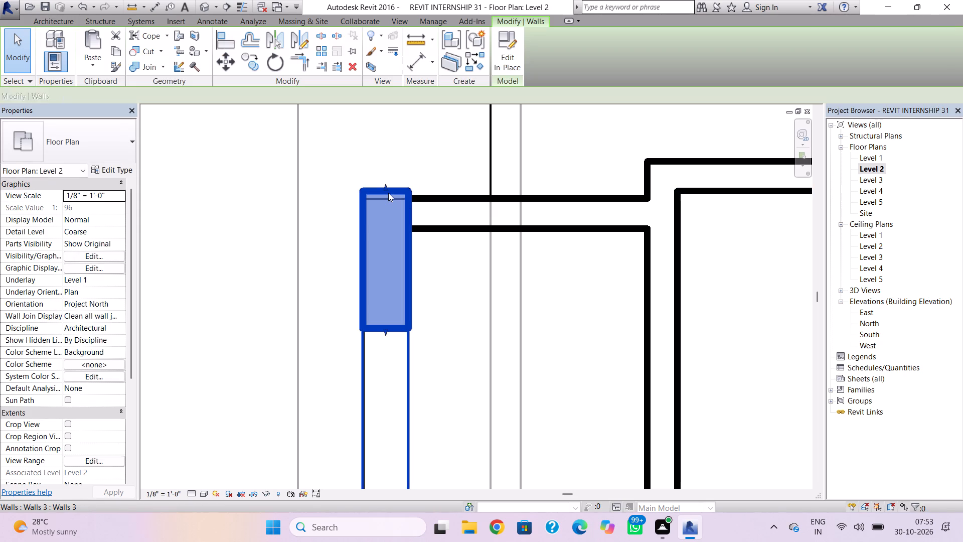
{"action": "key", "text": "Down"}
{"action": "key", "text": "Down"}
{"action": "key", "text": "Down"}
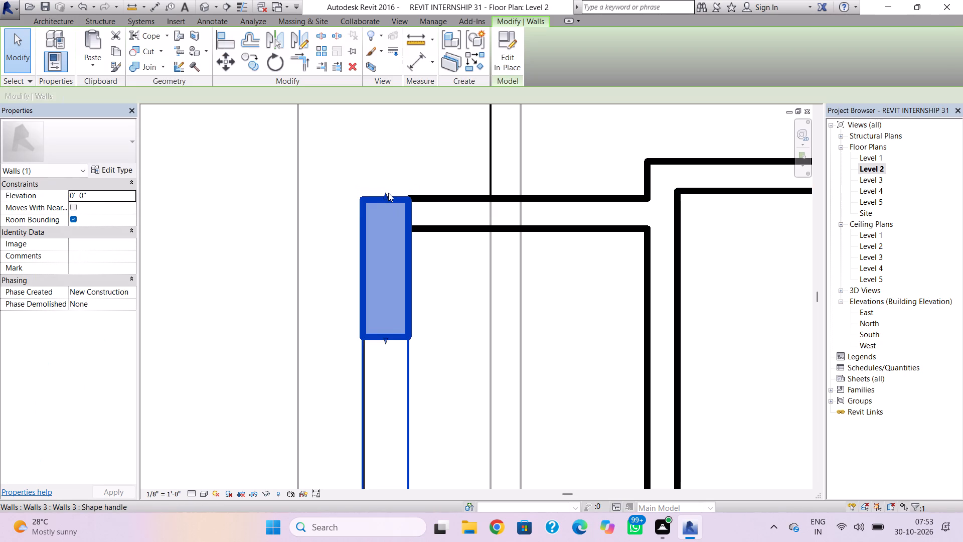
{"action": "key", "text": "Up"}
{"action": "key", "text": "Up"}
{"action": "key", "text": "Down"}
{"action": "scroll", "coordinate": [388, 193], "scroll_direction": "up", "scroll_amount": 1}
{"action": "left_click", "coordinate": [246, 237]}
In the 3D view, raise the underside of the west C-shaped frame's top band to match the front frame's top band.
{"action": "left_click", "coordinate": [203, 15]}
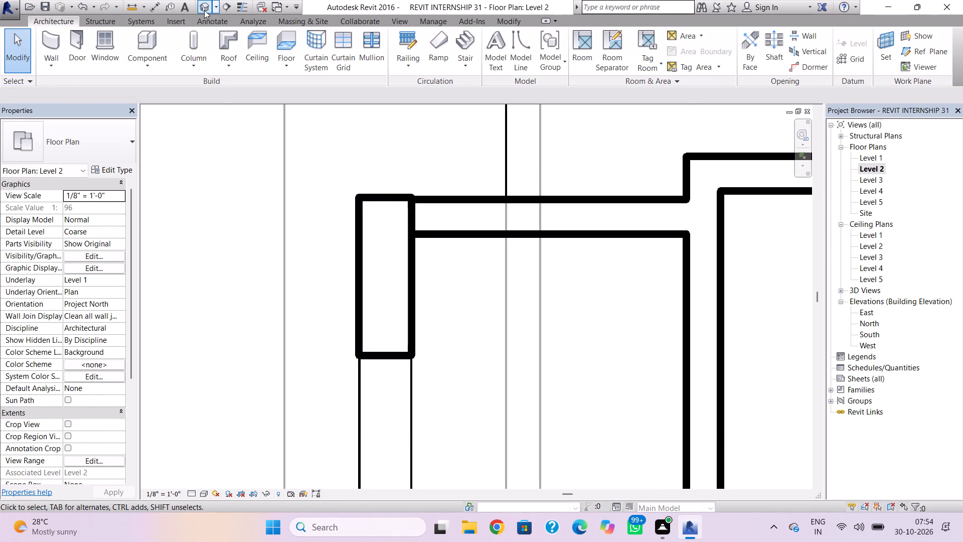
{"action": "left_click", "coordinate": [204, 10]}
{"action": "scroll", "coordinate": [460, 245], "scroll_direction": "down", "scroll_amount": 4}
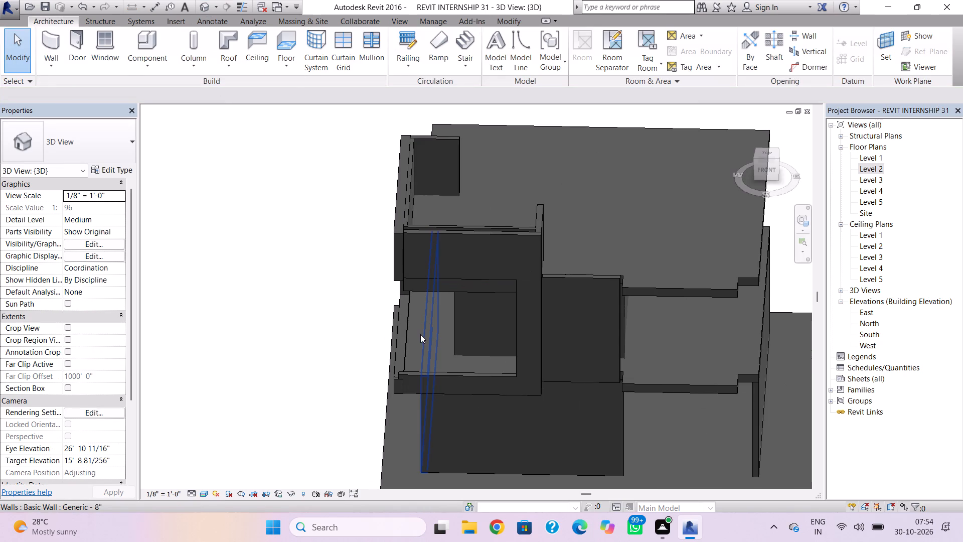
{"action": "right_click_drag", "start_coordinate": [425, 331], "coordinate": [614, 204], "text": "shift"}
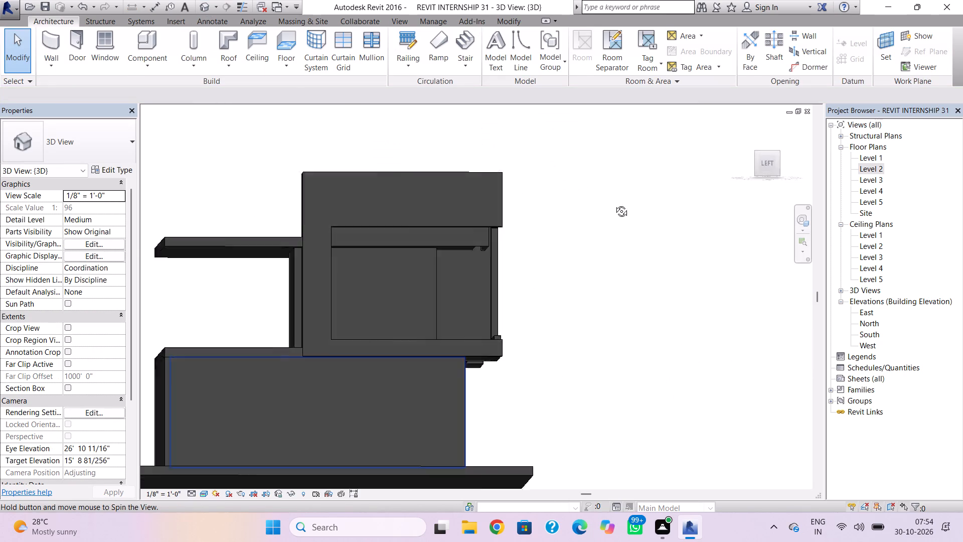
{"action": "right_click_drag", "start_coordinate": [614, 204], "coordinate": [567, 223], "text": "shift"}
{"action": "left_click", "coordinate": [428, 226]}
{"action": "scroll", "coordinate": [428, 226], "scroll_direction": "up", "scroll_amount": 4}
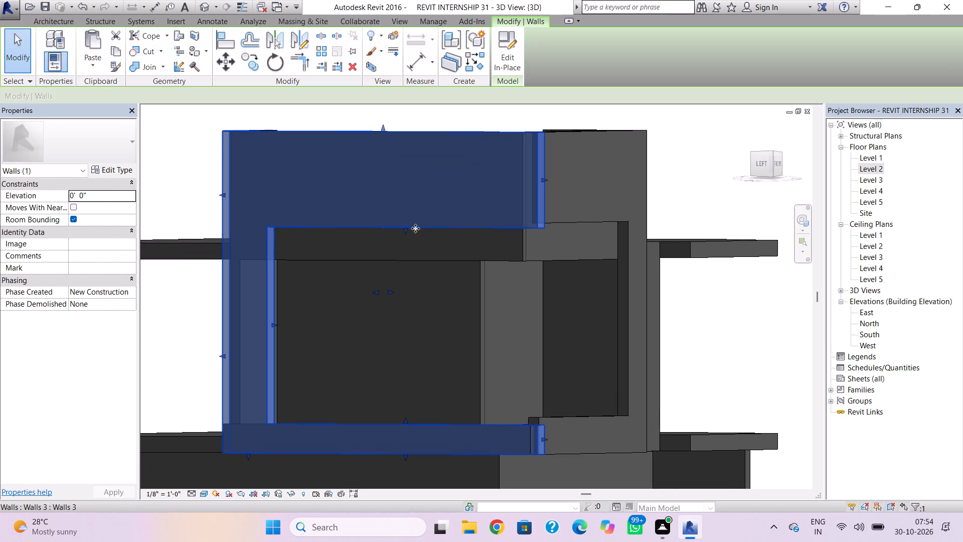
{"action": "left_click_drag", "start_coordinate": [408, 231], "coordinate": [405, 226]}
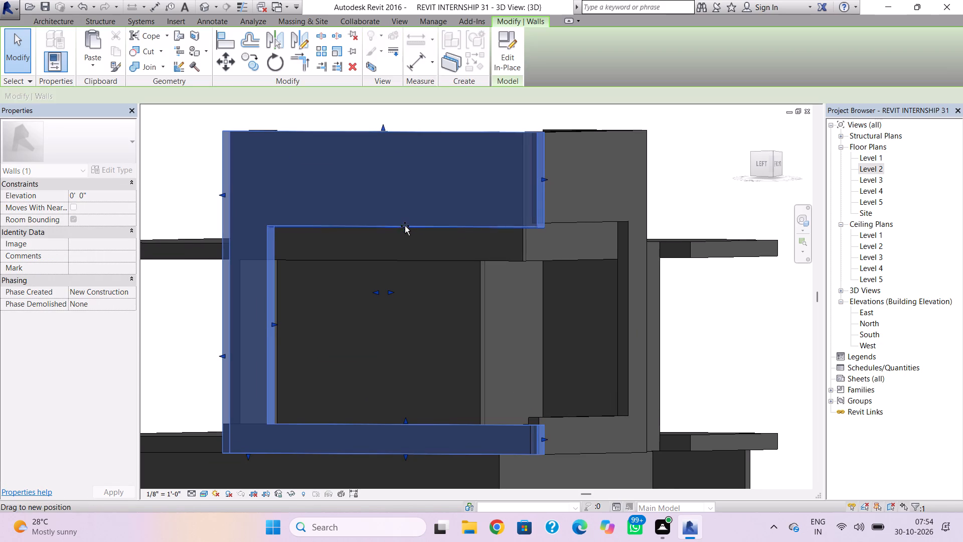
{"action": "left_click_drag", "start_coordinate": [405, 226], "coordinate": [405, 223]}
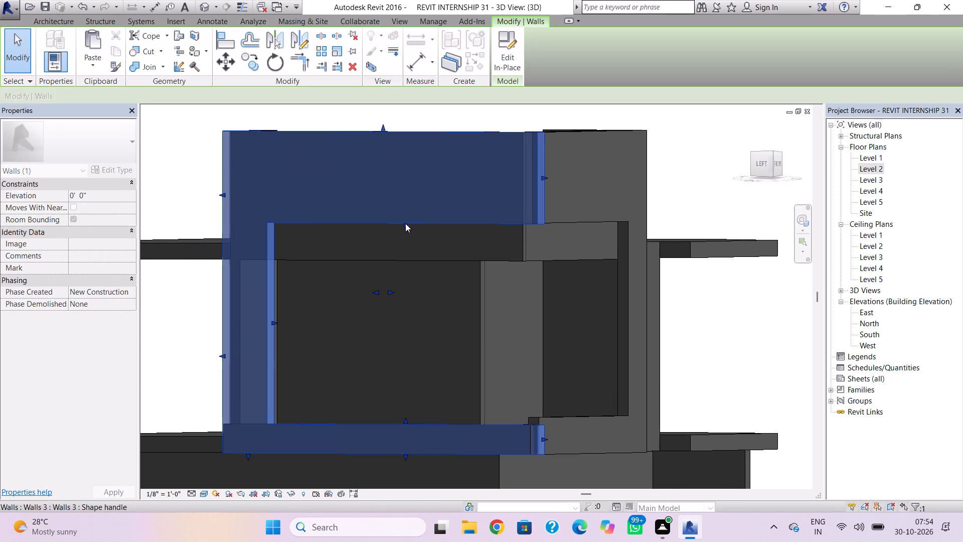
Adjust the south end of the west C-shaped frame's top band to reach the outer corner at the front frame.
{"action": "left_click", "coordinate": [395, 296]}
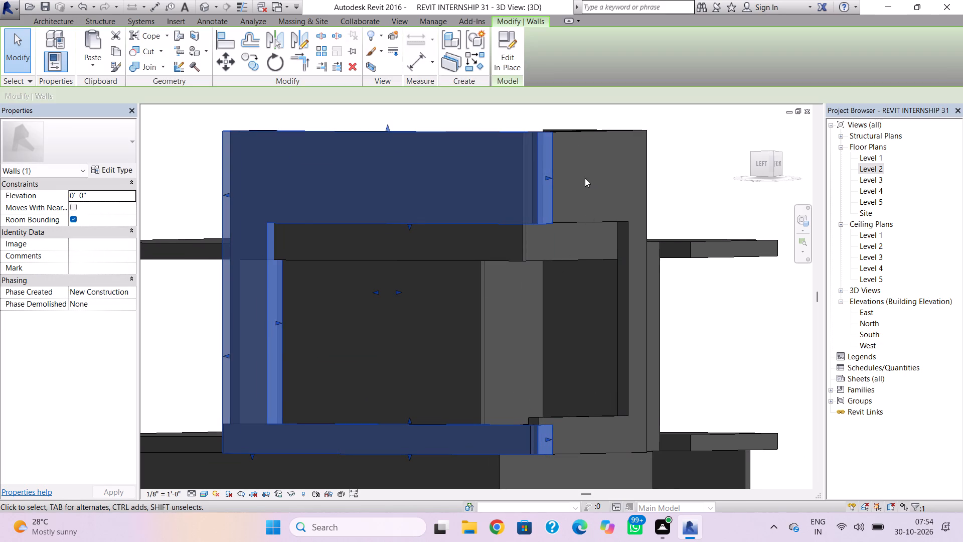
{"action": "left_click_drag", "start_coordinate": [548, 178], "coordinate": [536, 174]}
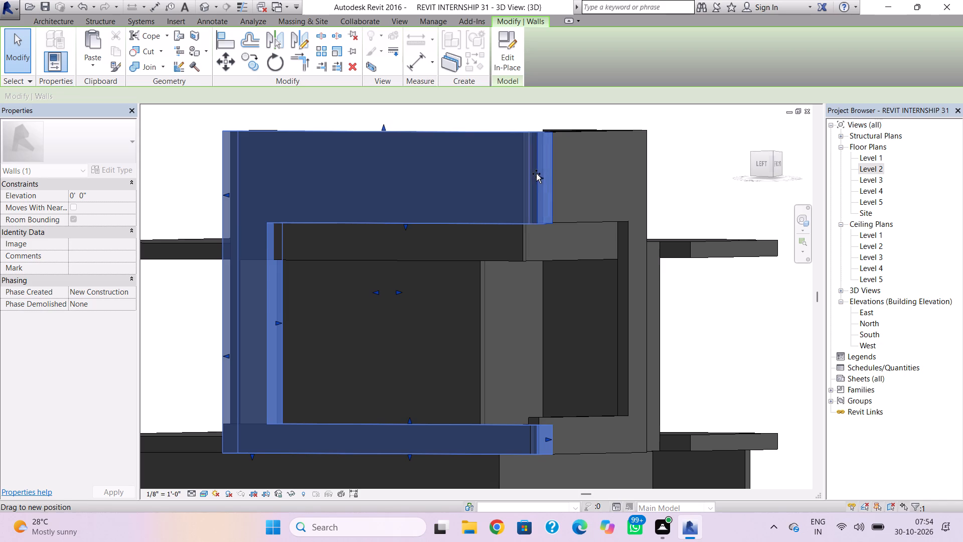
{"action": "left_click_drag", "start_coordinate": [536, 174], "coordinate": [536, 174]}
{"action": "left_click", "coordinate": [559, 240]}
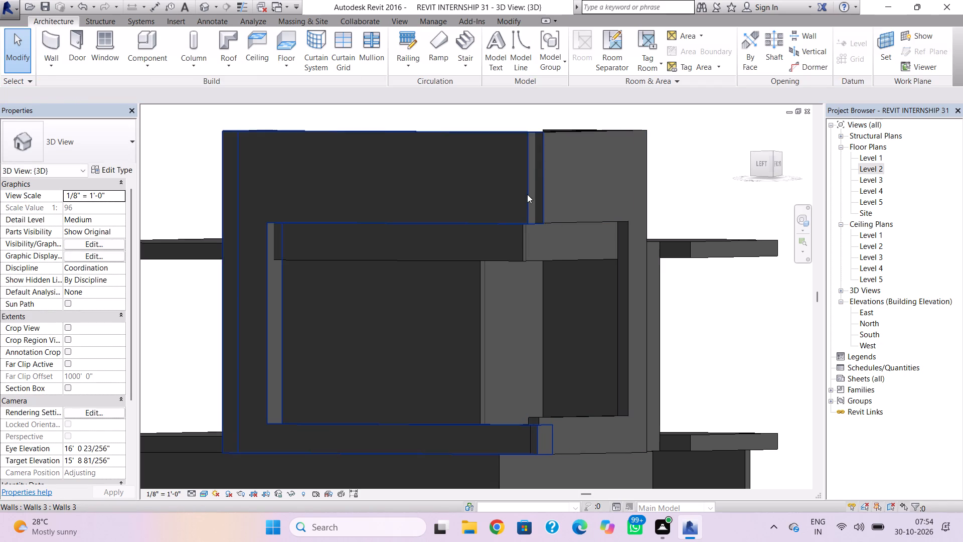
{"action": "left_click", "coordinate": [527, 194]}
{"action": "scroll", "coordinate": [538, 197], "scroll_direction": "up", "scroll_amount": 7}
{"action": "middle_click_drag", "start_coordinate": [538, 197], "coordinate": [534, 237]}
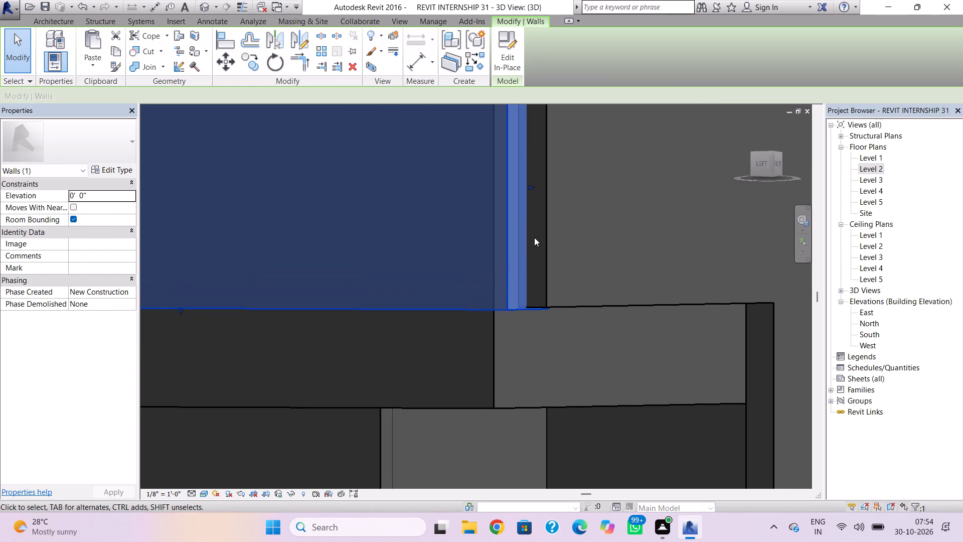
{"action": "key", "text": "Escape"}
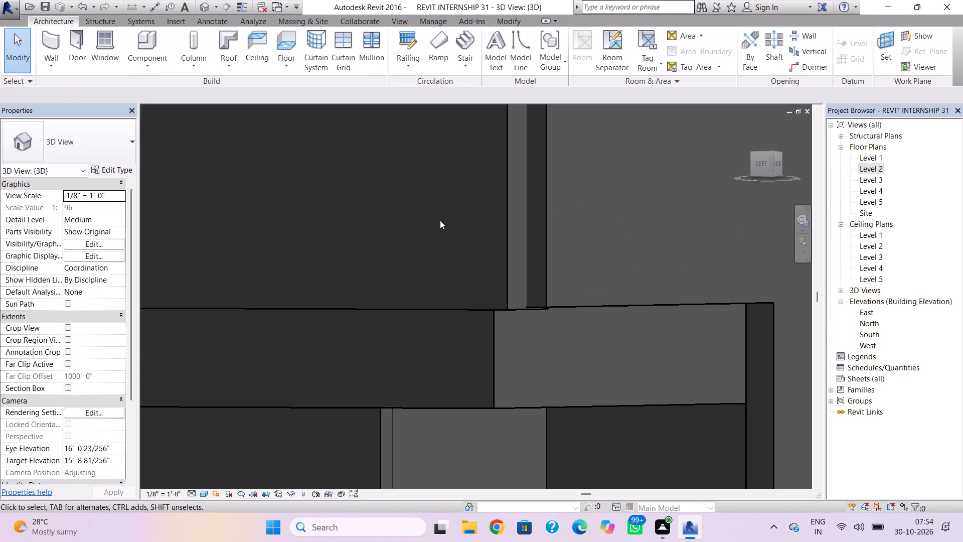
{"action": "left_click", "coordinate": [510, 206]}
{"action": "left_click_drag", "start_coordinate": [531, 189], "coordinate": [548, 191]}
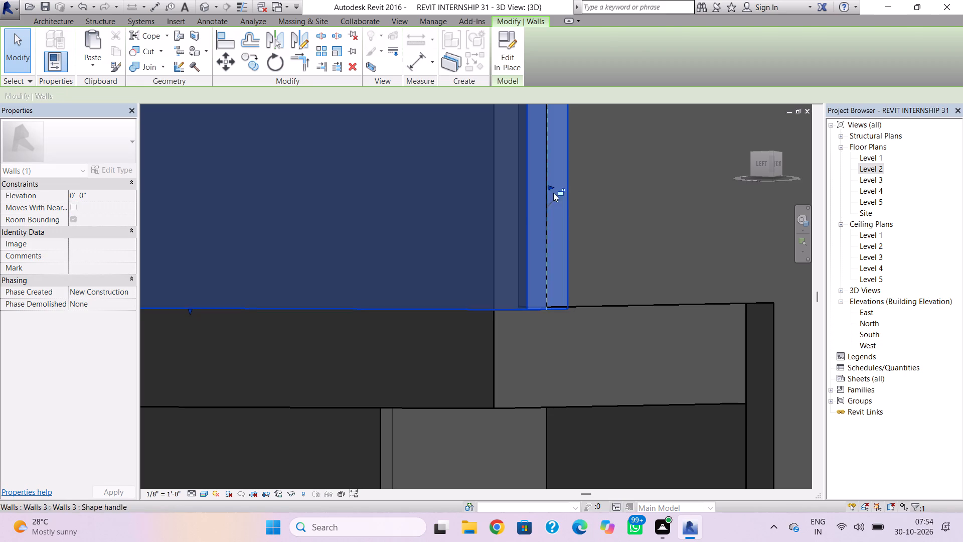
{"action": "left_click", "coordinate": [594, 213]}
Dismiss the blank pop-up window covering the 3D view.
{"action": "scroll", "coordinate": [591, 219], "scroll_direction": "down", "scroll_amount": 3}
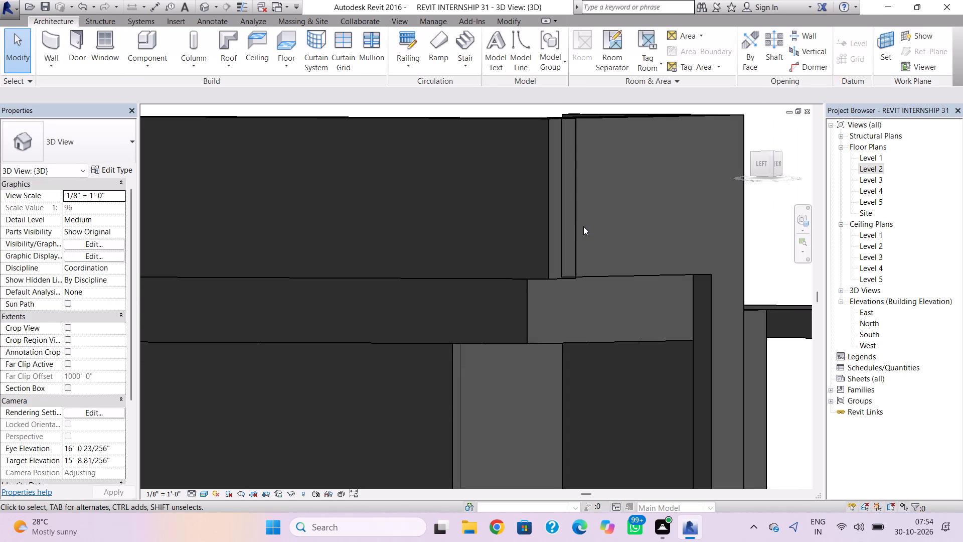
{"action": "right_click_drag", "start_coordinate": [583, 226], "coordinate": [568, 246]}
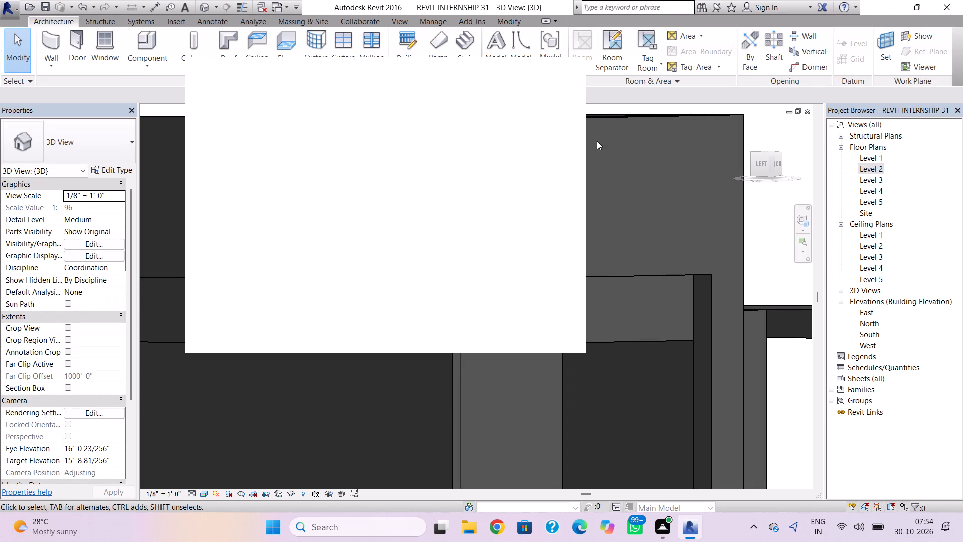
{"action": "scroll", "coordinate": [693, 200], "scroll_direction": "down", "scroll_amount": 2}
{"action": "middle_click_drag", "start_coordinate": [693, 200], "coordinate": [694, 434]}
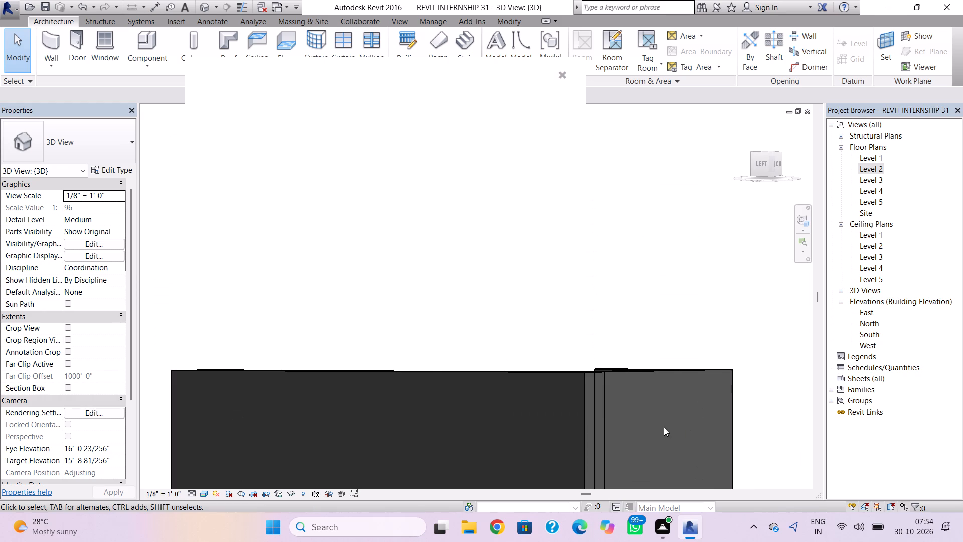
{"action": "right_click_drag", "start_coordinate": [663, 427], "coordinate": [657, 433], "text": "shift"}
{"action": "right_click_drag", "start_coordinate": [683, 300], "coordinate": [679, 281]}
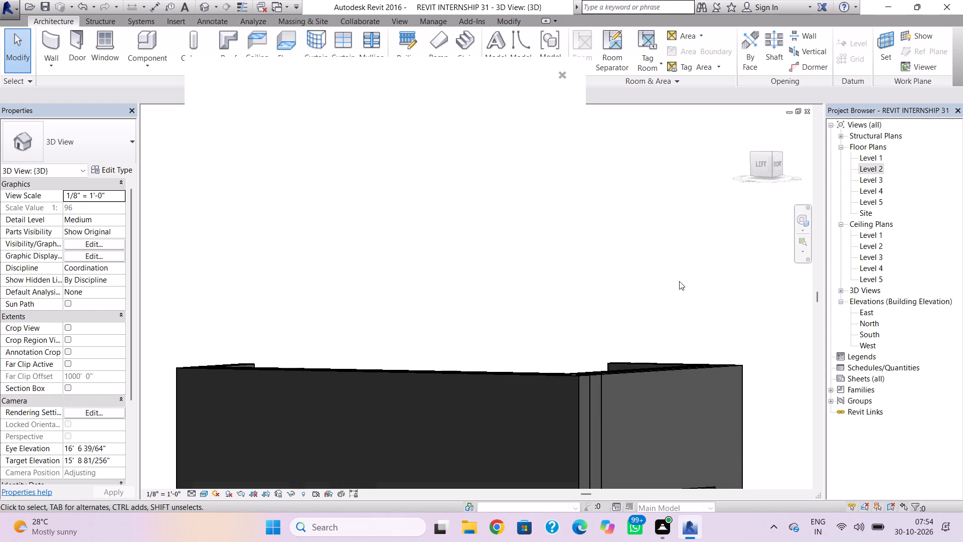
{"action": "right_click_drag", "start_coordinate": [679, 281], "coordinate": [677, 270]}
{"action": "left_click", "coordinate": [715, 281]}
{"action": "scroll", "coordinate": [665, 345], "scroll_direction": "down", "scroll_amount": 2}
{"action": "middle_click_drag", "start_coordinate": [665, 345], "coordinate": [664, 236]}
{"action": "left_click", "coordinate": [560, 74]}
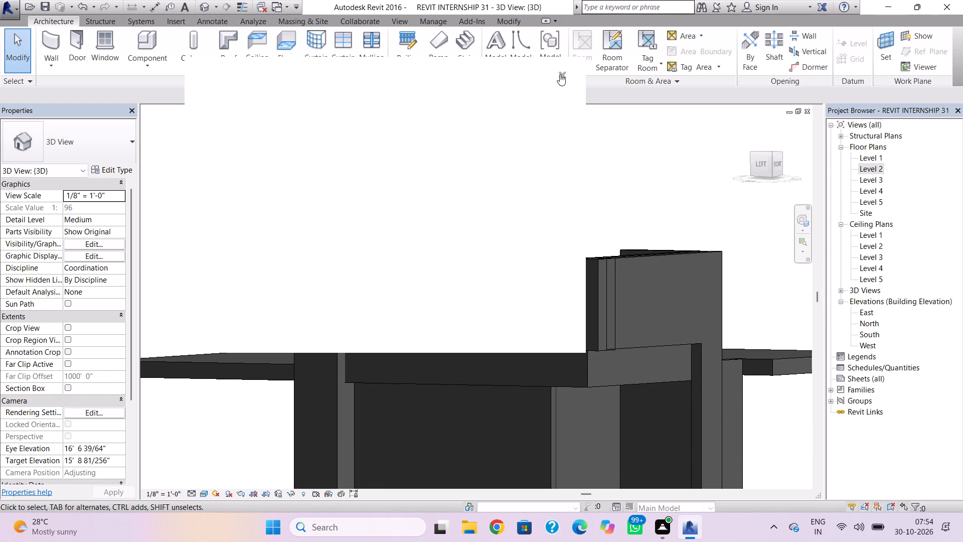
Shorten the west end of the front C-shaped frame's top band so it stops against the west frame.
{"action": "right_click_drag", "start_coordinate": [631, 281], "coordinate": [596, 362], "text": "shift"}
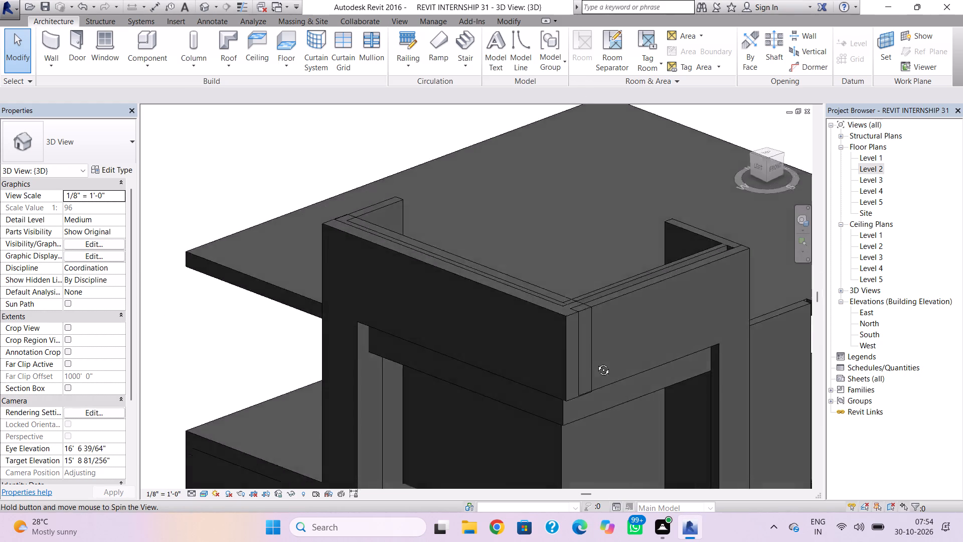
{"action": "right_click_drag", "start_coordinate": [596, 362], "coordinate": [581, 422], "text": "shift"}
{"action": "scroll", "coordinate": [584, 402], "scroll_direction": "up", "scroll_amount": 4}
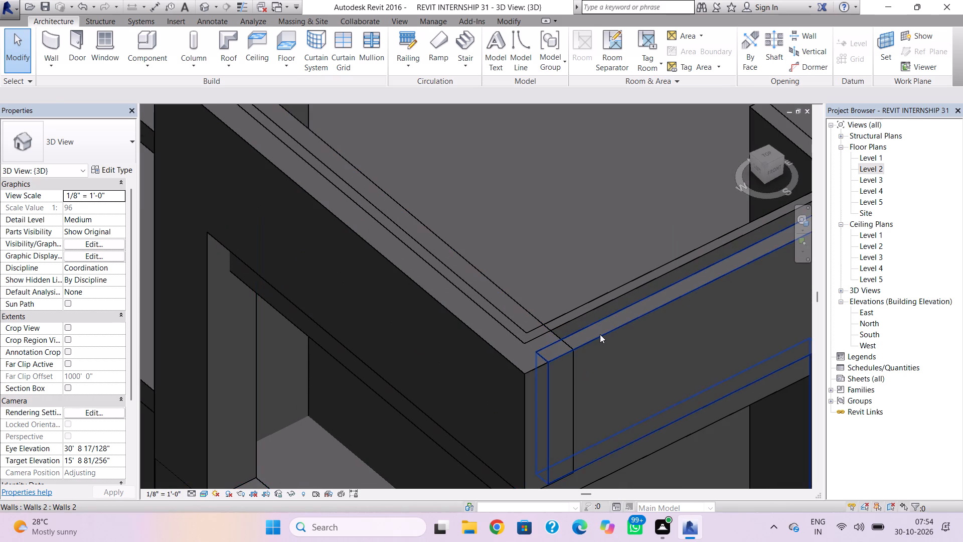
{"action": "left_click", "coordinate": [600, 334]}
{"action": "left_click_drag", "start_coordinate": [539, 418], "coordinate": [554, 408]}
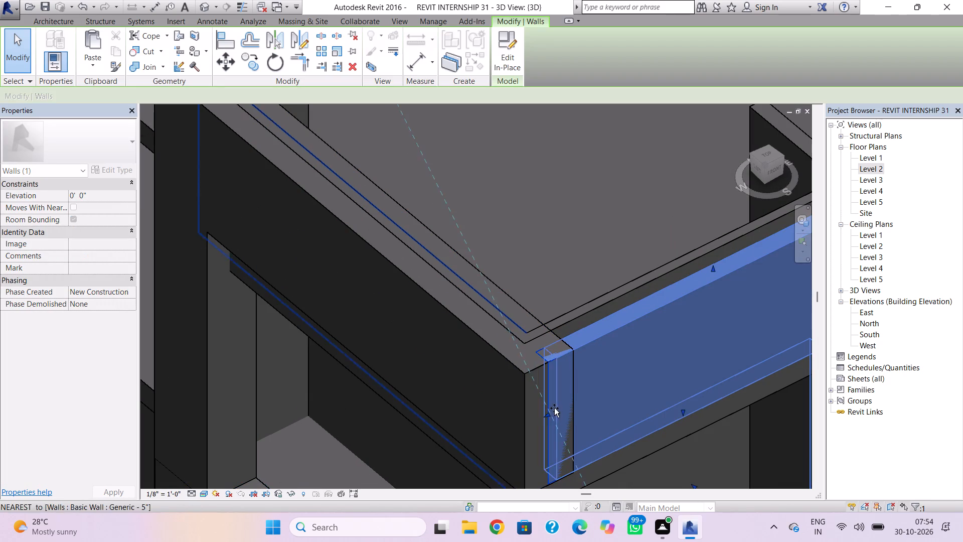
{"action": "left_click_drag", "start_coordinate": [554, 408], "coordinate": [565, 398]}
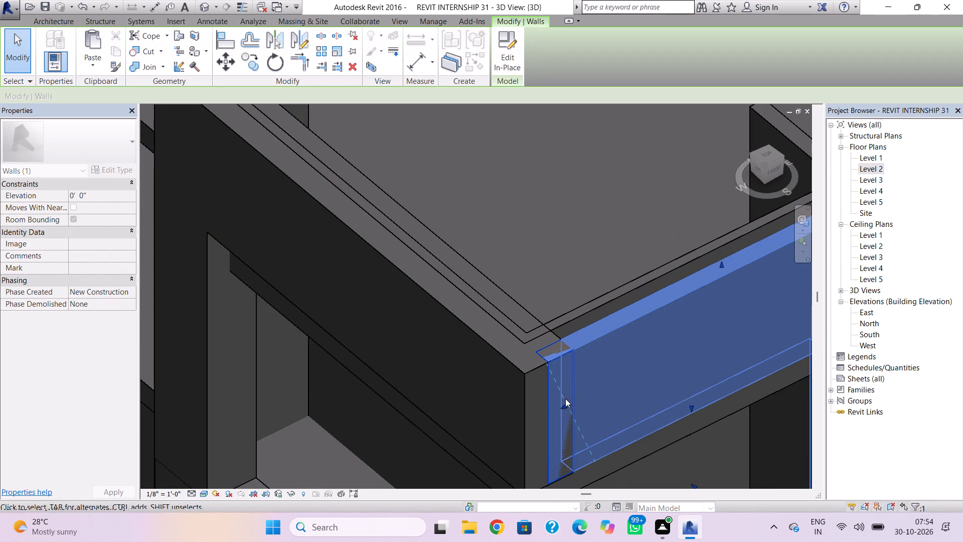
{"action": "left_click", "coordinate": [588, 264]}
Thin the west C-shaped frame by moving its inner east face outward toward the building's west side.
{"action": "scroll", "coordinate": [597, 322], "scroll_direction": "down", "scroll_amount": 2}
{"action": "middle_click_drag", "start_coordinate": [595, 308], "coordinate": [581, 181]}
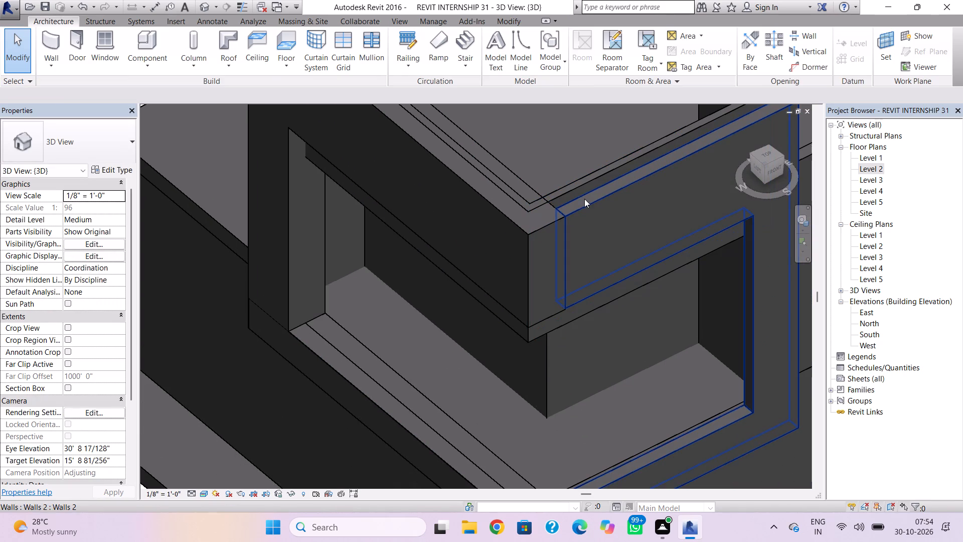
{"action": "scroll", "coordinate": [576, 207], "scroll_direction": "down", "scroll_amount": 2}
{"action": "scroll", "coordinate": [576, 225], "scroll_direction": "up", "scroll_amount": 1}
{"action": "middle_click_drag", "start_coordinate": [576, 225], "coordinate": [596, 224]}
{"action": "scroll", "coordinate": [480, 300], "scroll_direction": "down", "scroll_amount": 2}
{"action": "middle_click_drag", "start_coordinate": [564, 320], "coordinate": [560, 279]}
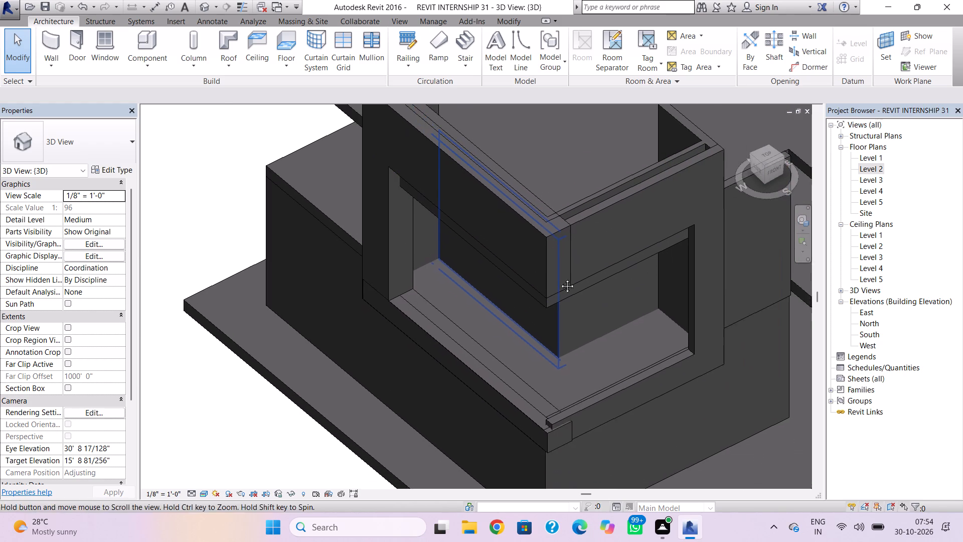
{"action": "middle_click_drag", "start_coordinate": [560, 279], "coordinate": [558, 269]}
{"action": "right_click_drag", "start_coordinate": [577, 266], "coordinate": [608, 230], "text": "shift"}
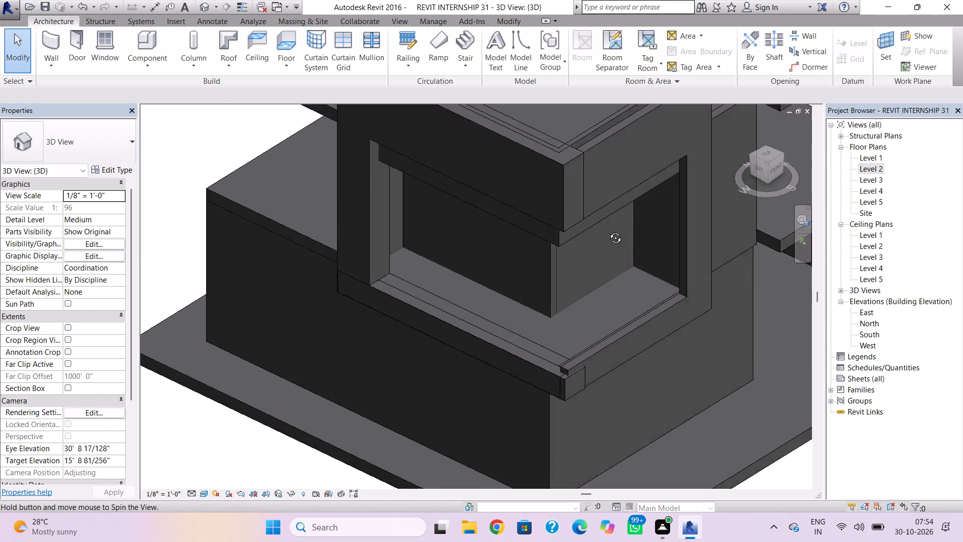
{"action": "right_click_drag", "start_coordinate": [608, 230], "coordinate": [528, 189], "text": "shift"}
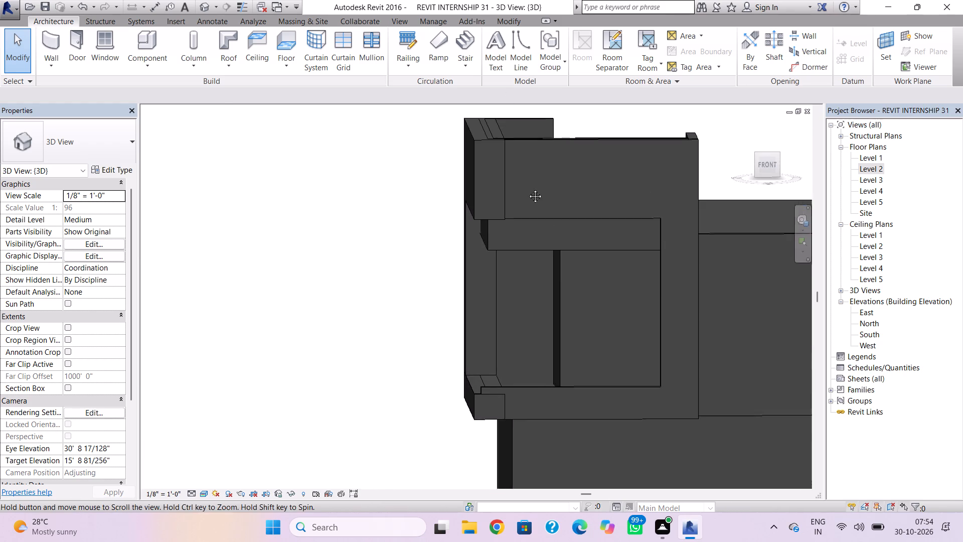
{"action": "right_click_drag", "start_coordinate": [528, 189], "coordinate": [534, 205], "text": "shift"}
{"action": "left_click", "coordinate": [513, 302]}
{"action": "left_click_drag", "start_coordinate": [515, 297], "coordinate": [515, 297]}
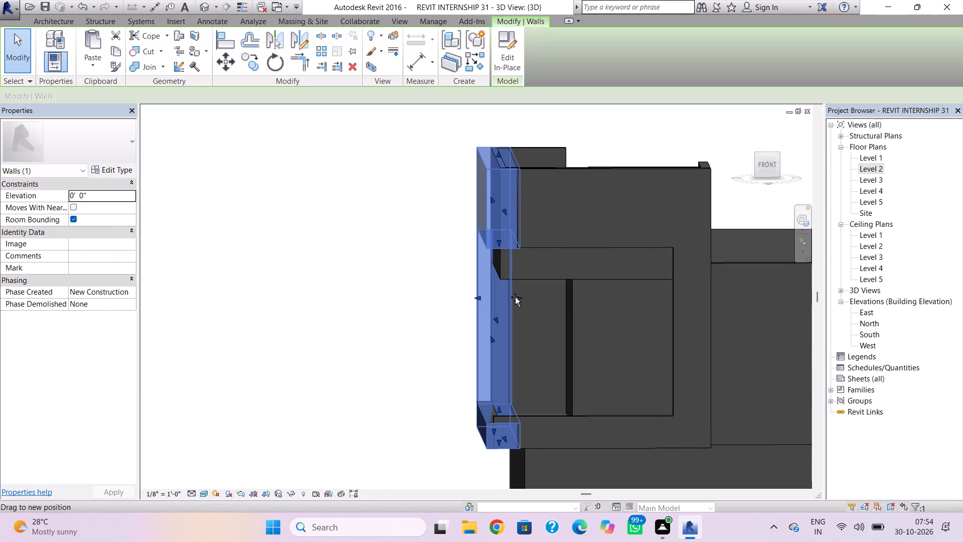
{"action": "left_click_drag", "start_coordinate": [515, 297], "coordinate": [497, 302]}
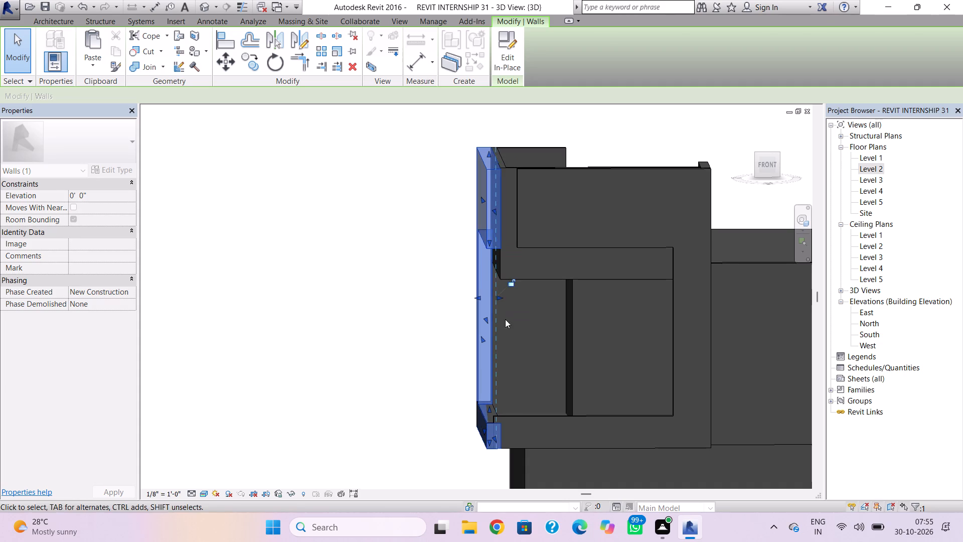
Lower the top face of the front C-shaped frame's bottom band slightly, near the west frame's bottom band level.
{"action": "left_click", "coordinate": [512, 326]}
{"action": "left_click", "coordinate": [526, 416]}
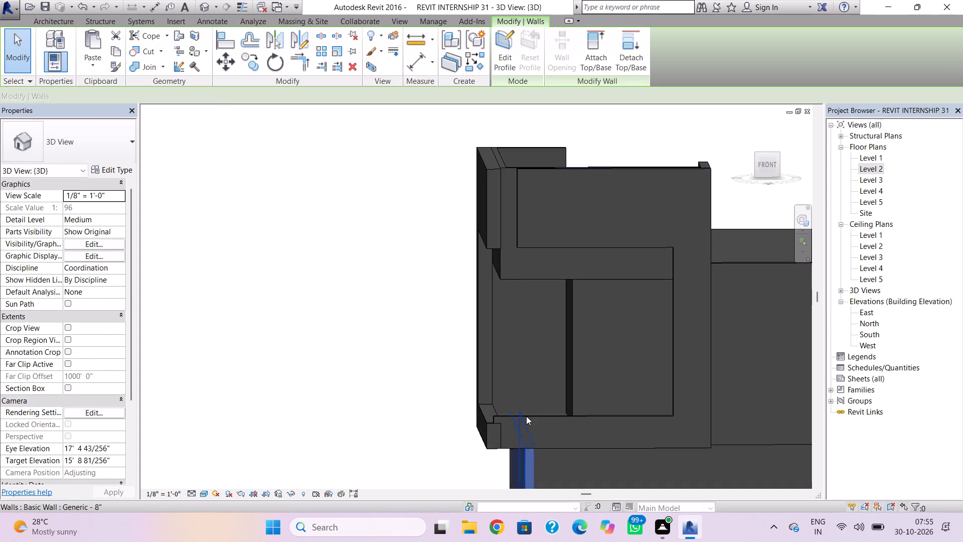
{"action": "left_click", "coordinate": [570, 421]}
{"action": "left_click_drag", "start_coordinate": [584, 415], "coordinate": [584, 417]}
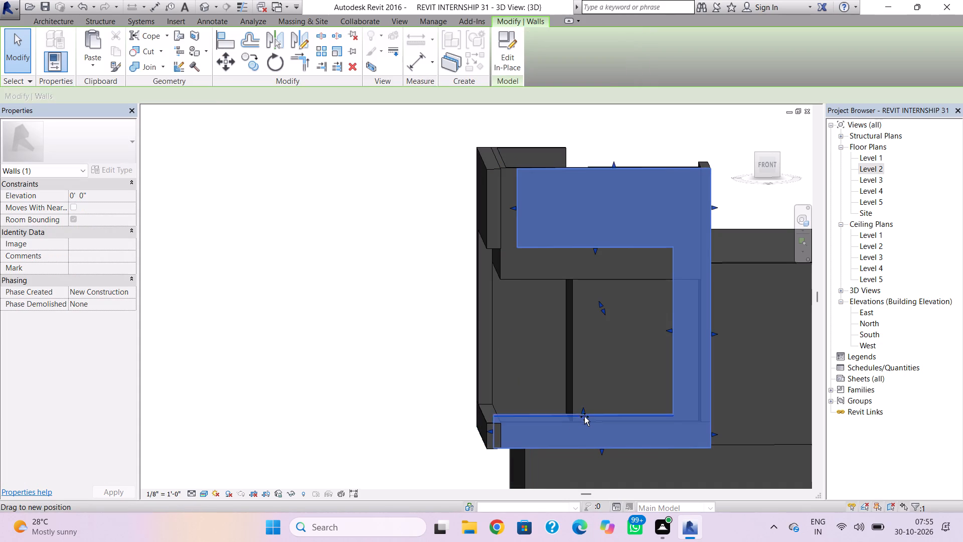
{"action": "left_click_drag", "start_coordinate": [584, 417], "coordinate": [586, 423]}
{"action": "left_click", "coordinate": [557, 389]}
Check the frames' shared corner in 3D and open the Level 2 floor plan at the small room's north side.
{"action": "right_click_drag", "start_coordinate": [557, 401], "coordinate": [560, 375], "text": "shift"}
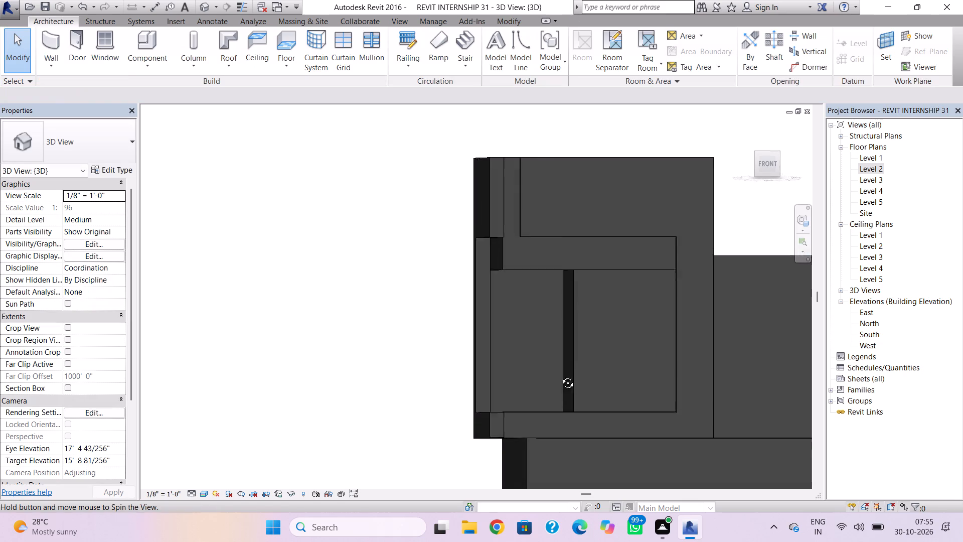
{"action": "right_click_drag", "start_coordinate": [560, 375], "coordinate": [647, 401], "text": "shift"}
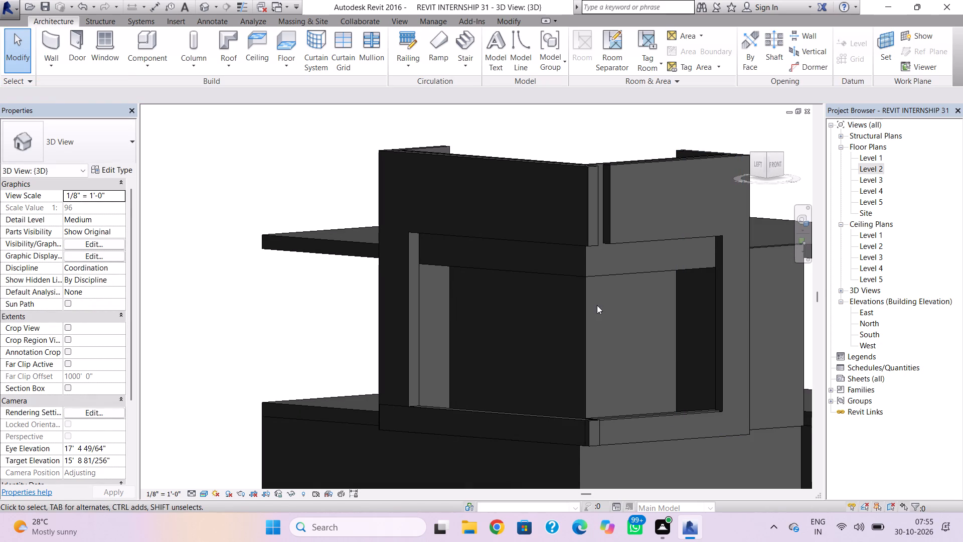
{"action": "scroll", "coordinate": [658, 318], "scroll_direction": "down", "scroll_amount": 1}
{"action": "middle_click_drag", "start_coordinate": [615, 322], "coordinate": [421, 314]}
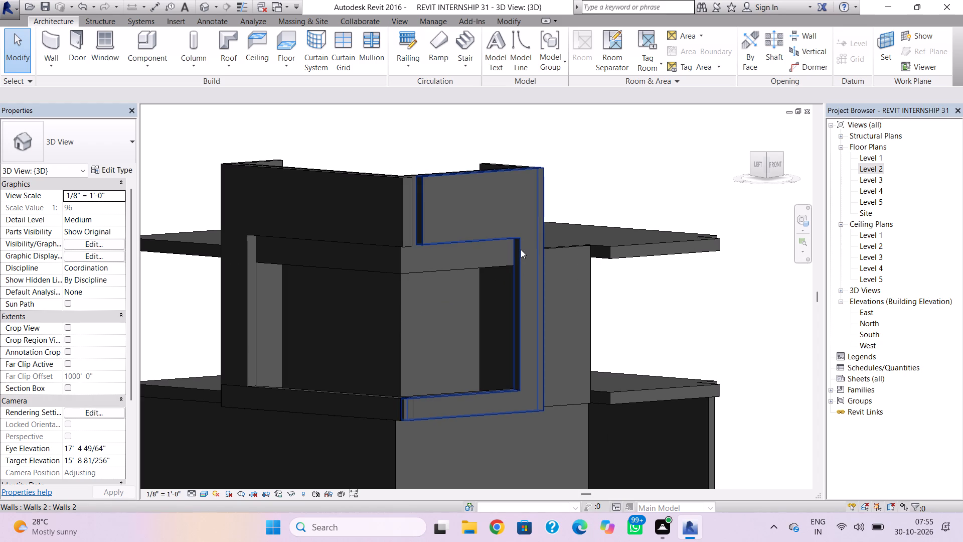
{"action": "scroll", "coordinate": [431, 296], "scroll_direction": "down", "scroll_amount": 2}
{"action": "middle_click_drag", "start_coordinate": [449, 300], "coordinate": [510, 302]}
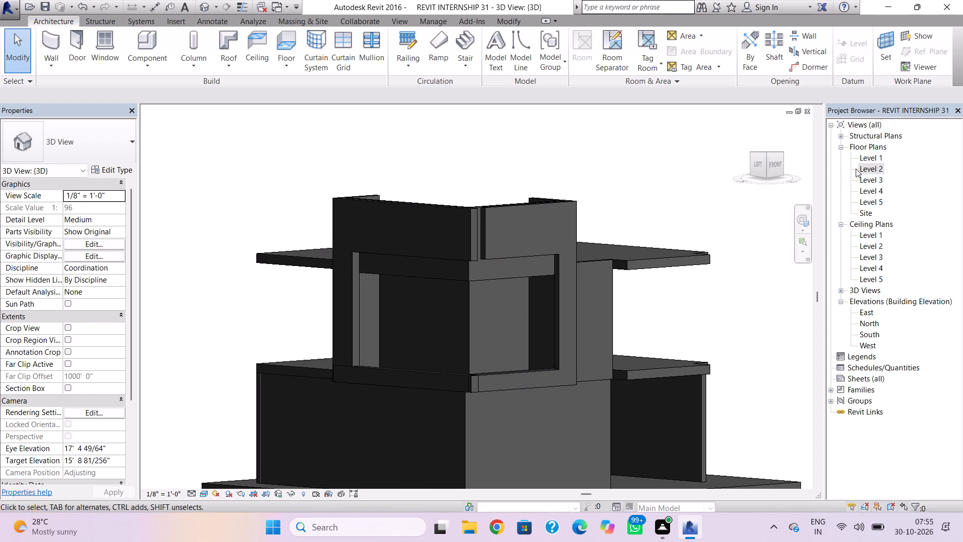
{"action": "double_click", "coordinate": [874, 166]}
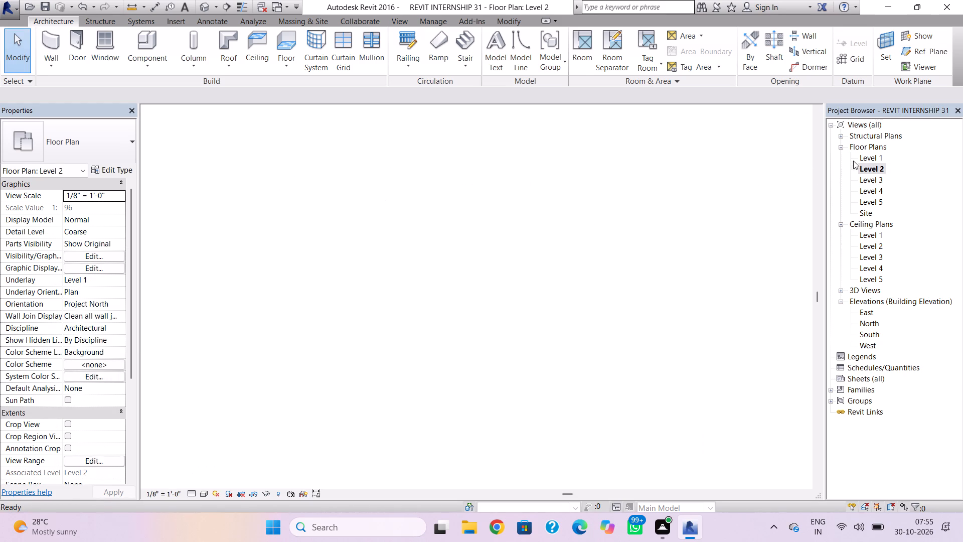
{"action": "scroll", "coordinate": [690, 227], "scroll_direction": "down", "scroll_amount": 4}
{"action": "scroll", "coordinate": [626, 252], "scroll_direction": "down", "scroll_amount": 9}
{"action": "middle_click_drag", "start_coordinate": [624, 254], "coordinate": [503, 364]}
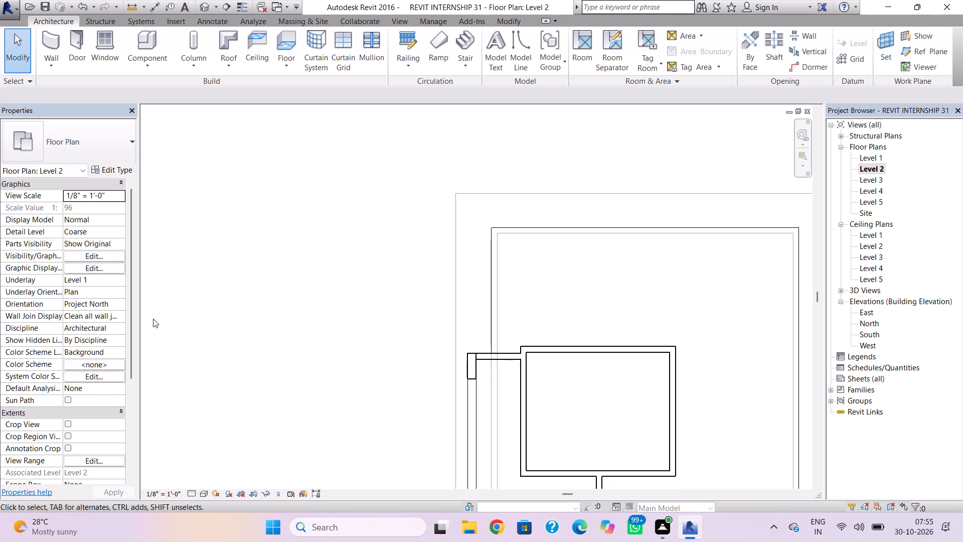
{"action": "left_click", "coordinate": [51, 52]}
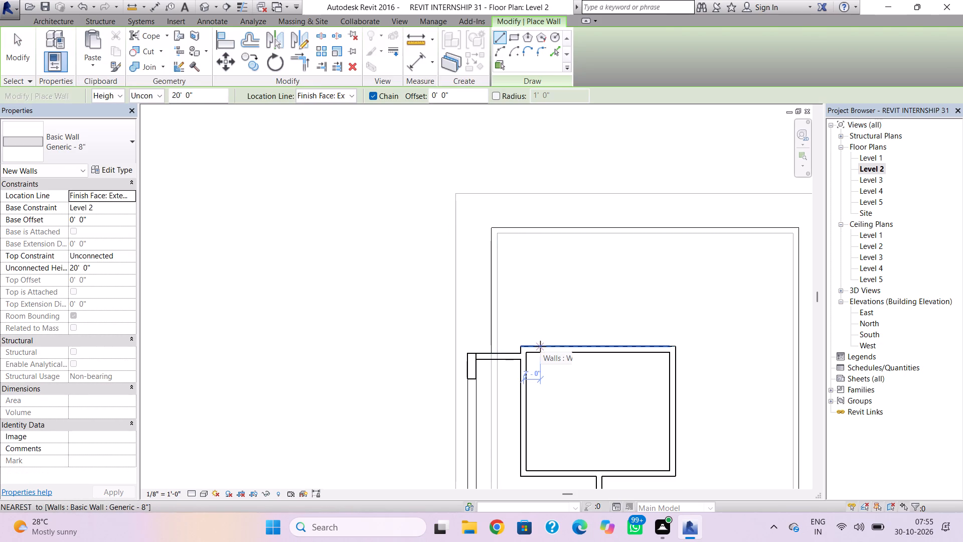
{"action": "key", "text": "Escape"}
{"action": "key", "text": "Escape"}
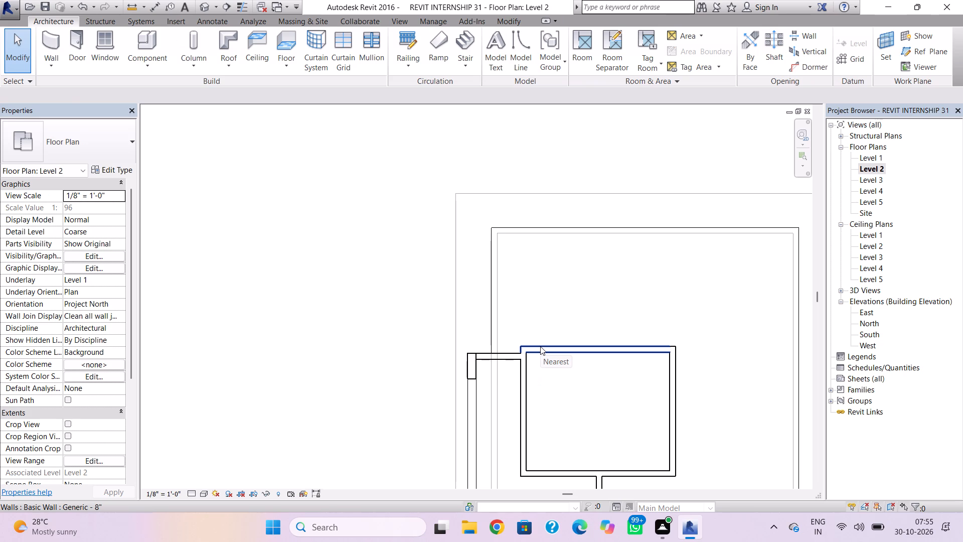
Nudge the Level 2 room's north wall south until it is flush with the short wall connecting to the west frame.
{"action": "left_click", "coordinate": [540, 346]}
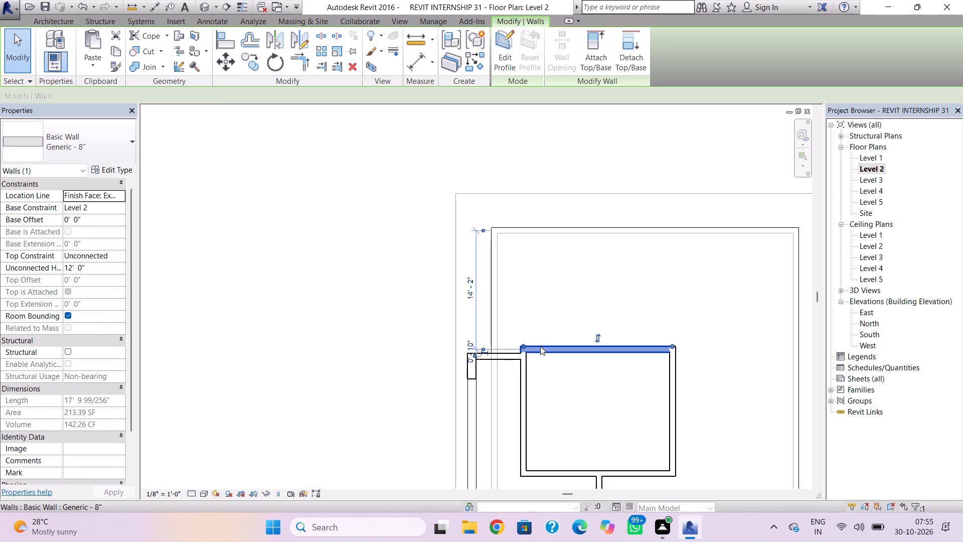
{"action": "key", "text": "Down"}
{"action": "key", "text": "Down"}
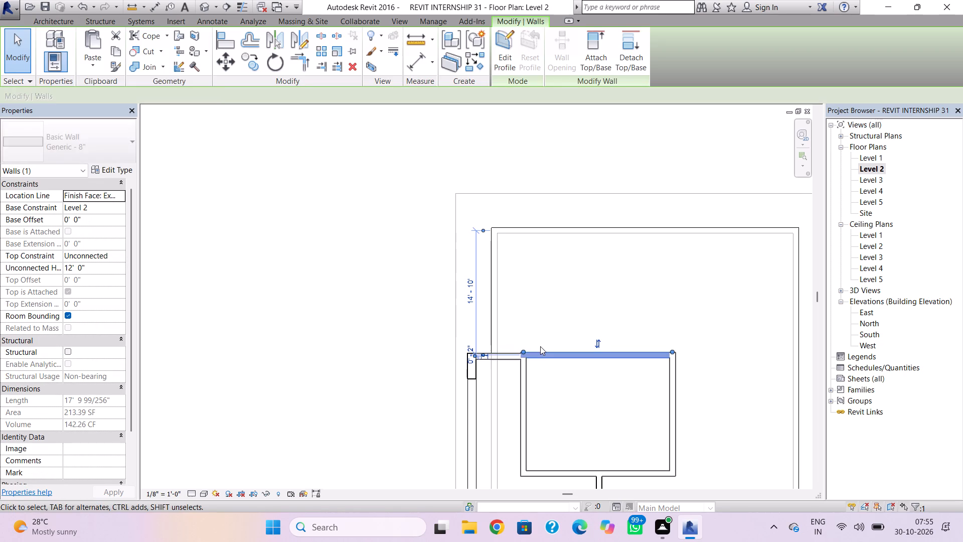
{"action": "key", "text": "Down"}
{"action": "key", "text": "Up"}
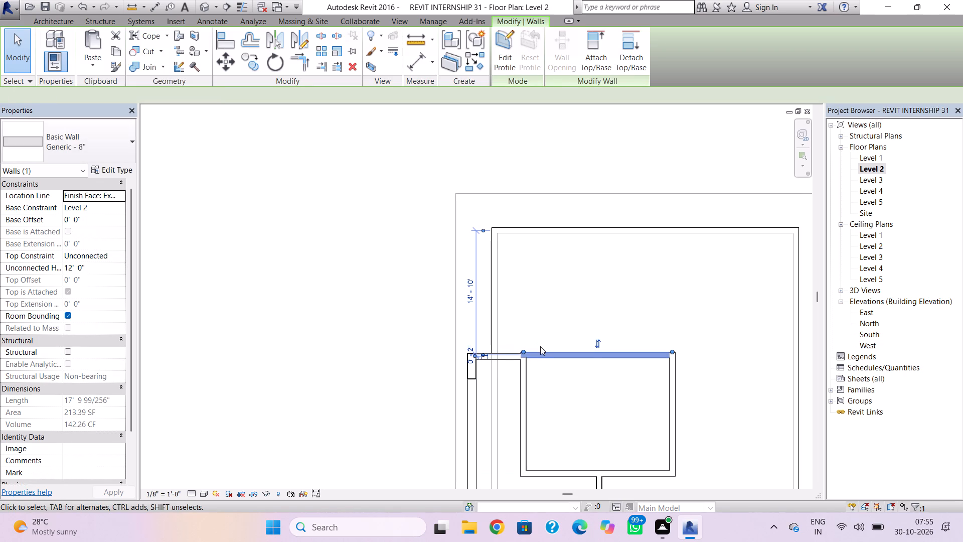
{"action": "scroll", "coordinate": [540, 346], "scroll_direction": "up", "scroll_amount": 9}
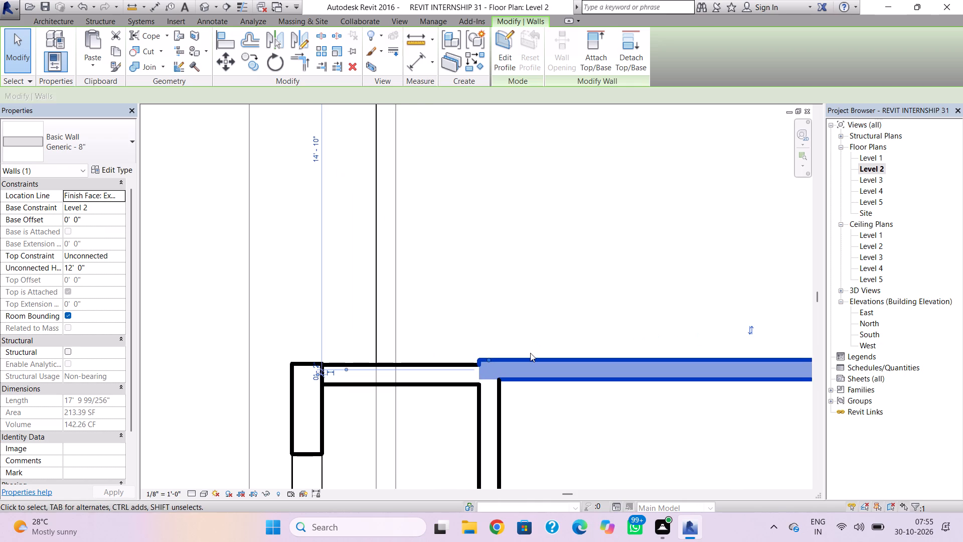
{"action": "key", "text": "Down"}
{"action": "key", "text": "Down"}
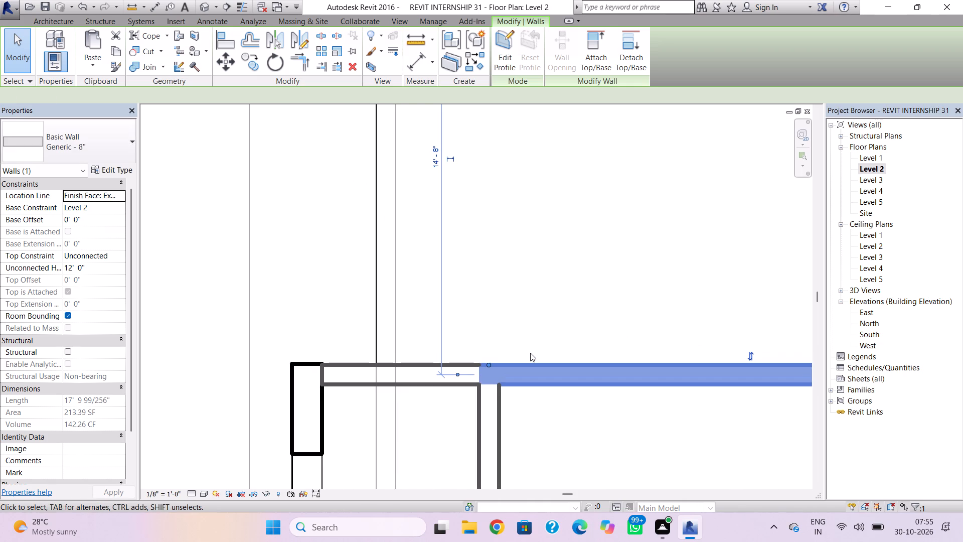
{"action": "scroll", "coordinate": [530, 353], "scroll_direction": "up", "scroll_amount": 1}
{"action": "left_click", "coordinate": [537, 301]}
{"action": "scroll", "coordinate": [508, 342], "scroll_direction": "down", "scroll_amount": 6}
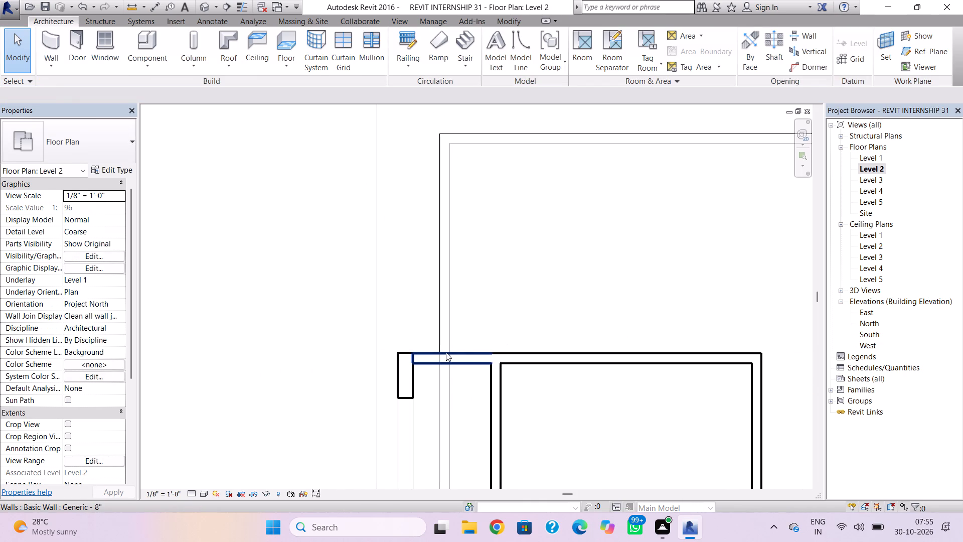
Draw a Generic - 8" wall about 15' long from the building outline's northwest corner south to the short connecting wall, thickness facing inward.
{"action": "middle_click_drag", "start_coordinate": [437, 337], "coordinate": [438, 369]}
{"action": "scroll", "coordinate": [438, 369], "scroll_direction": "down", "scroll_amount": 1}
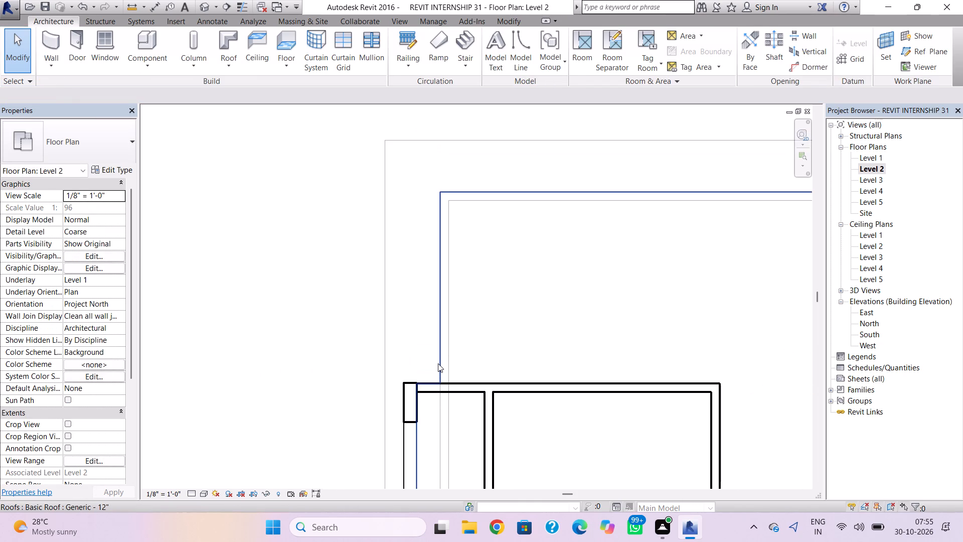
{"action": "left_click", "coordinate": [55, 41]}
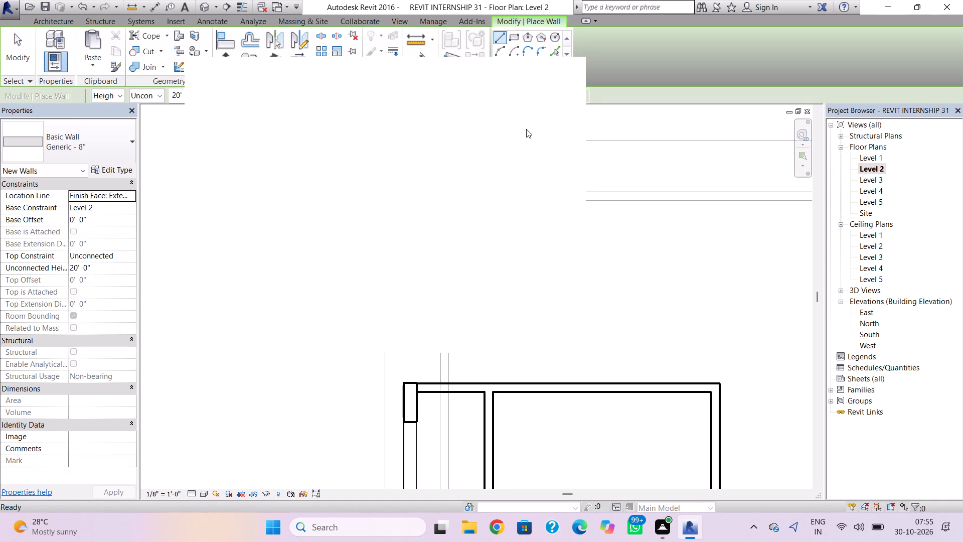
{"action": "left_click", "coordinate": [563, 79]}
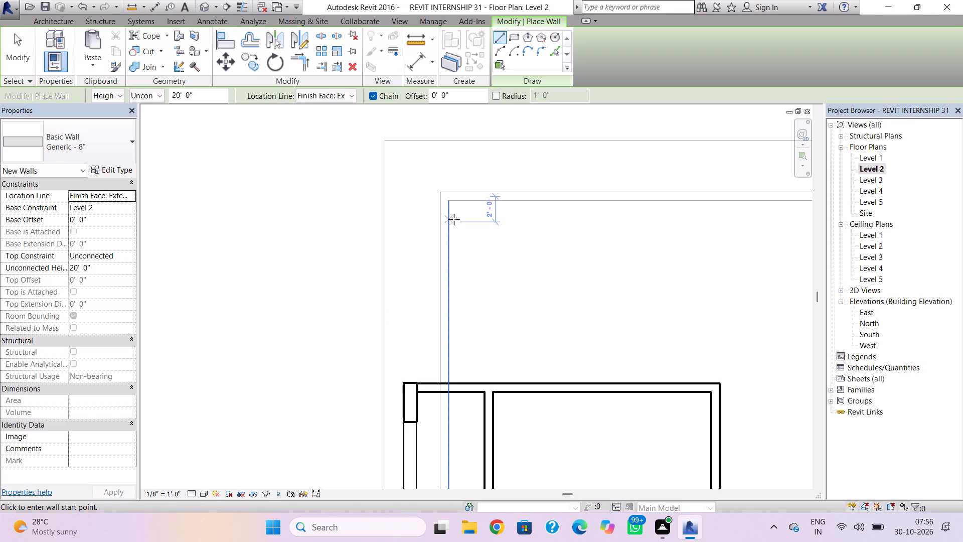
{"action": "left_click", "coordinate": [442, 193]}
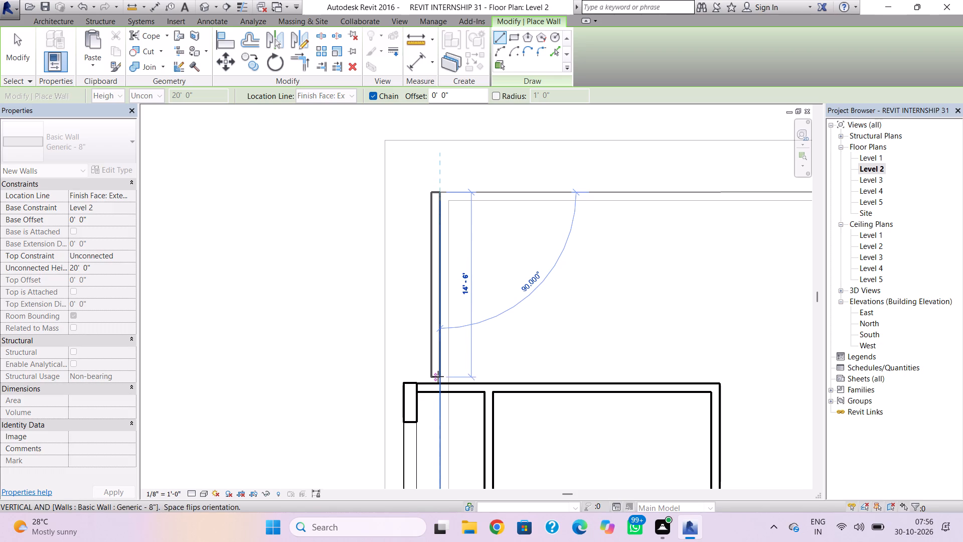
{"action": "key", "text": "space"}
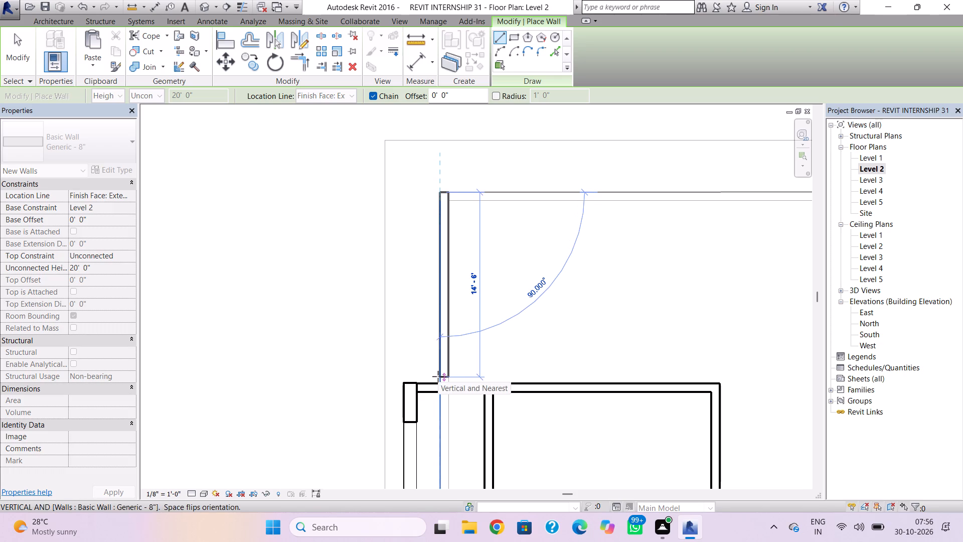
{"action": "scroll", "coordinate": [440, 388], "scroll_direction": "up", "scroll_amount": 5}
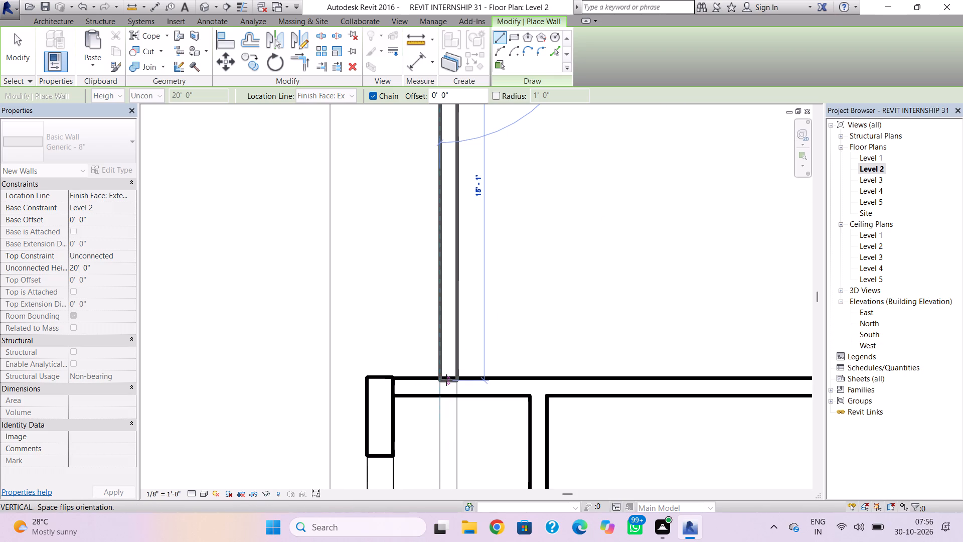
{"action": "left_click", "coordinate": [447, 376]}
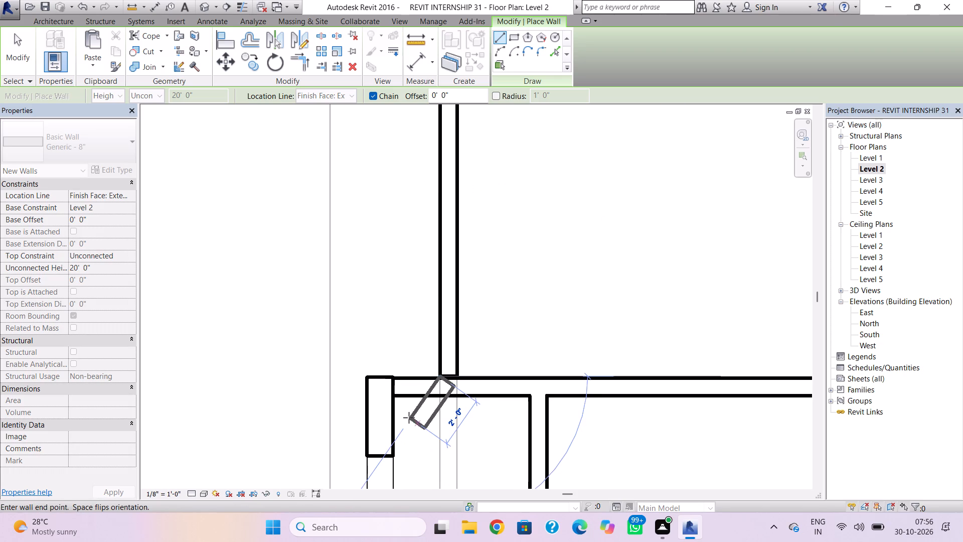
{"action": "key", "text": "Escape"}
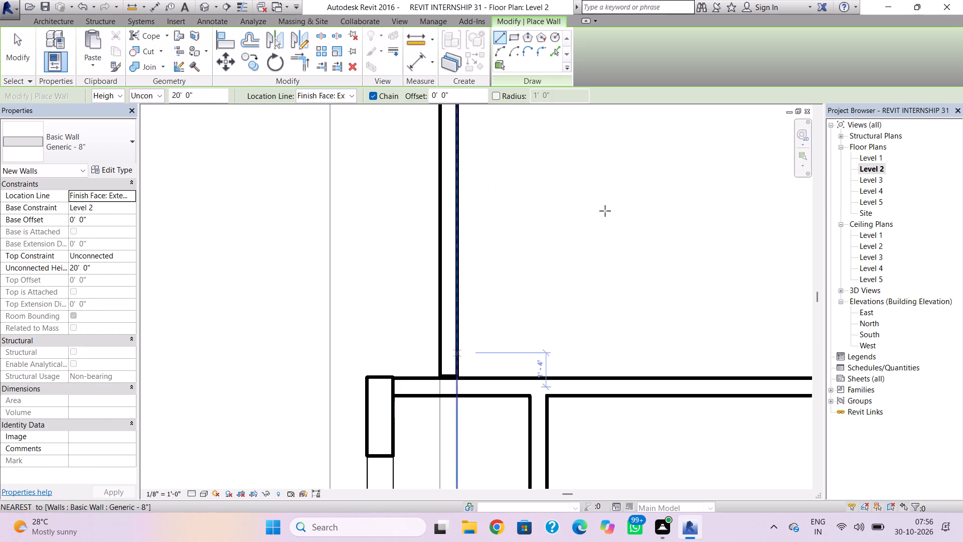
Draw the Level 2 north wall 36' 0" long from the new west wall to the building outline's northeast corner.
{"action": "scroll", "coordinate": [613, 224], "scroll_direction": "down", "scroll_amount": 2}
{"action": "middle_click_drag", "start_coordinate": [608, 227], "coordinate": [564, 320]}
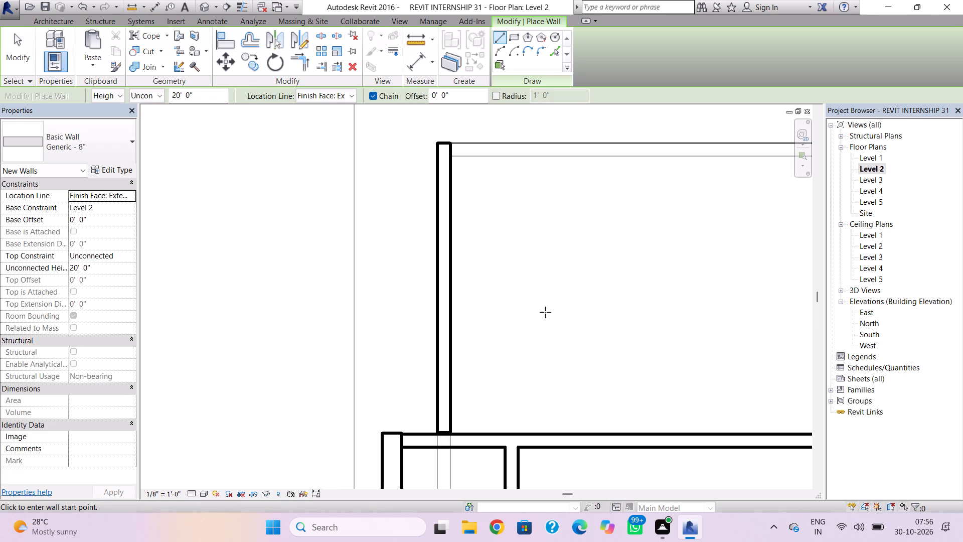
{"action": "left_click", "coordinate": [455, 147]}
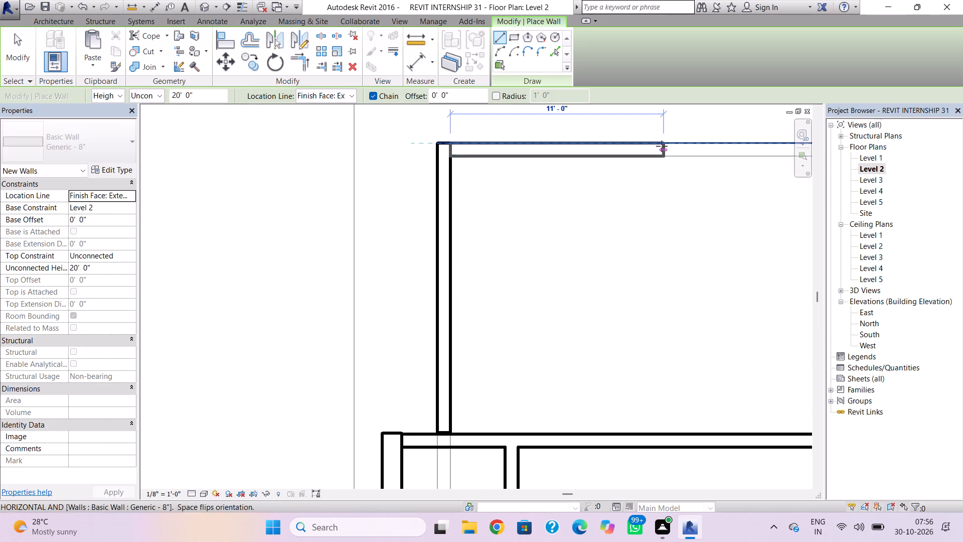
{"action": "scroll", "coordinate": [660, 149], "scroll_direction": "down", "scroll_amount": 1}
{"action": "middle_click_drag", "start_coordinate": [660, 151], "coordinate": [301, 188]}
{"action": "scroll", "coordinate": [472, 192], "scroll_direction": "down", "scroll_amount": 1}
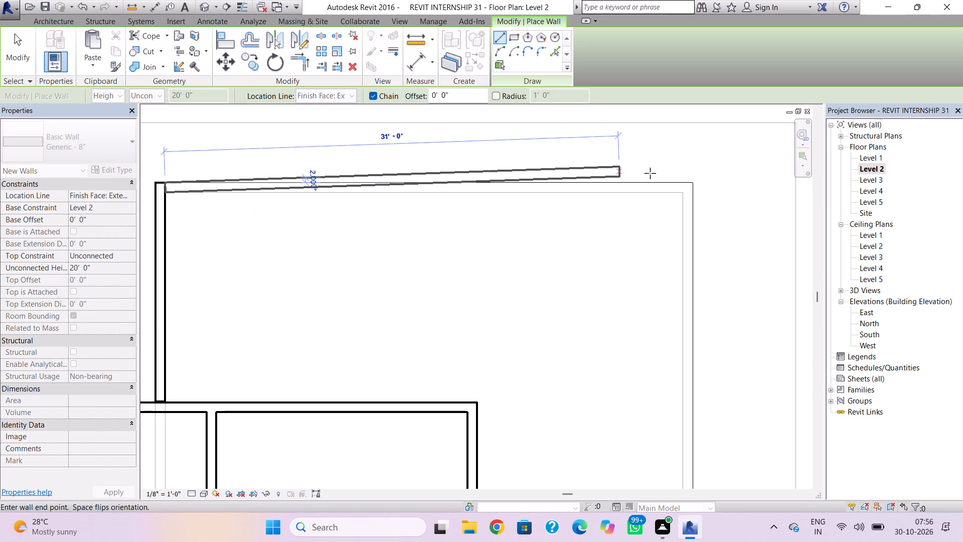
{"action": "scroll", "coordinate": [701, 192], "scroll_direction": "up", "scroll_amount": 2}
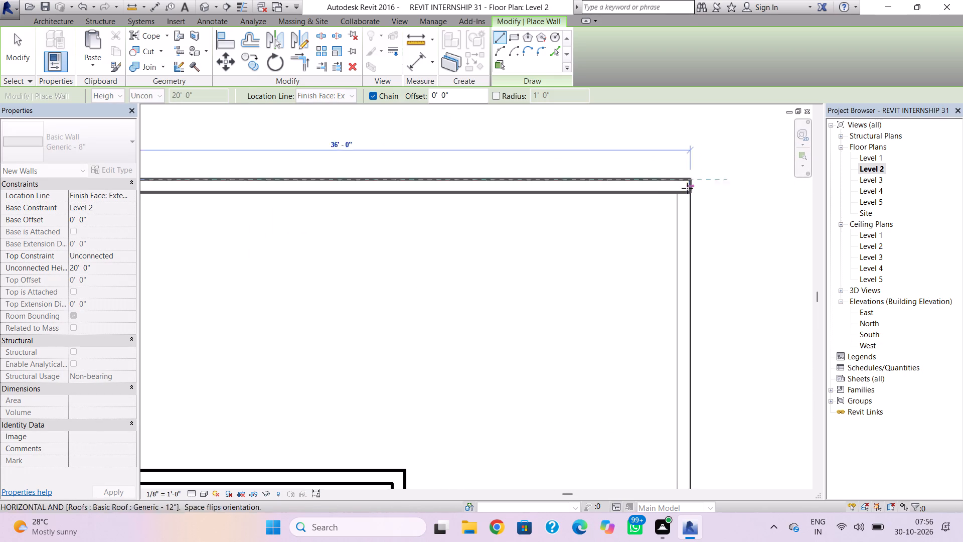
{"action": "left_click", "coordinate": [687, 188]}
{"action": "key", "text": "Escape"}
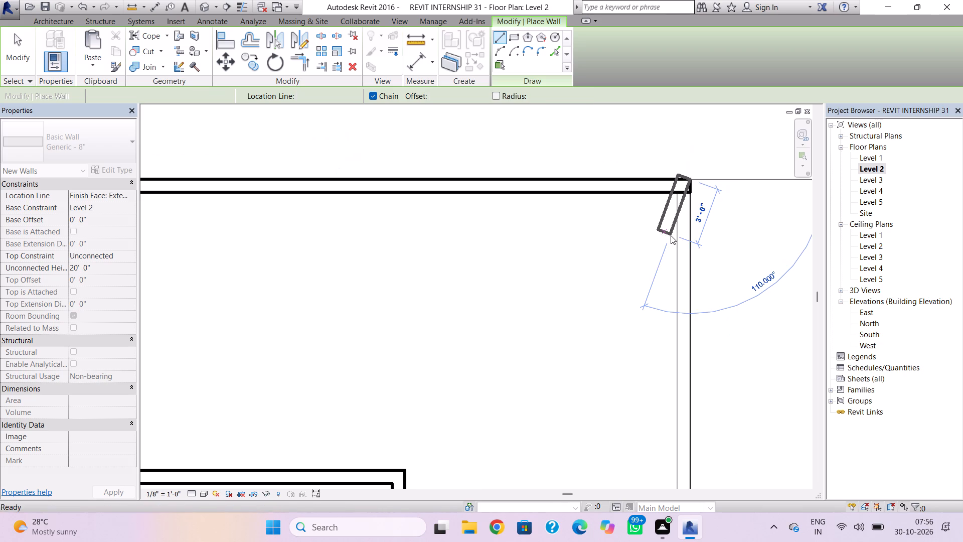
Draw the Level 2 east wall about 32' long from the north wall south to the outline's southeast corner.
{"action": "left_click", "coordinate": [692, 197]}
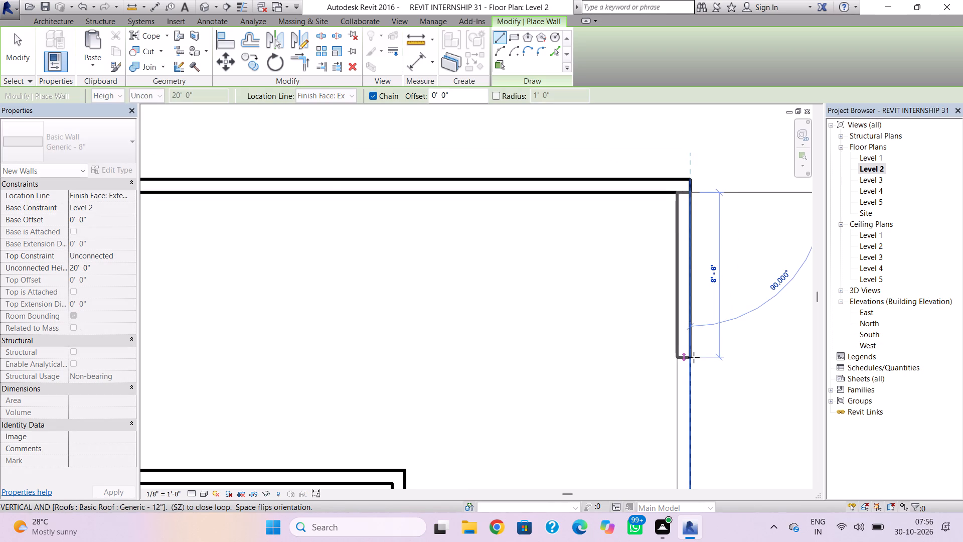
{"action": "scroll", "coordinate": [694, 357], "scroll_direction": "down", "scroll_amount": 2}
{"action": "middle_click_drag", "start_coordinate": [694, 351], "coordinate": [684, 228]}
{"action": "scroll", "coordinate": [700, 385], "scroll_direction": "down", "scroll_amount": 1}
{"action": "middle_click_drag", "start_coordinate": [692, 371], "coordinate": [682, 211]}
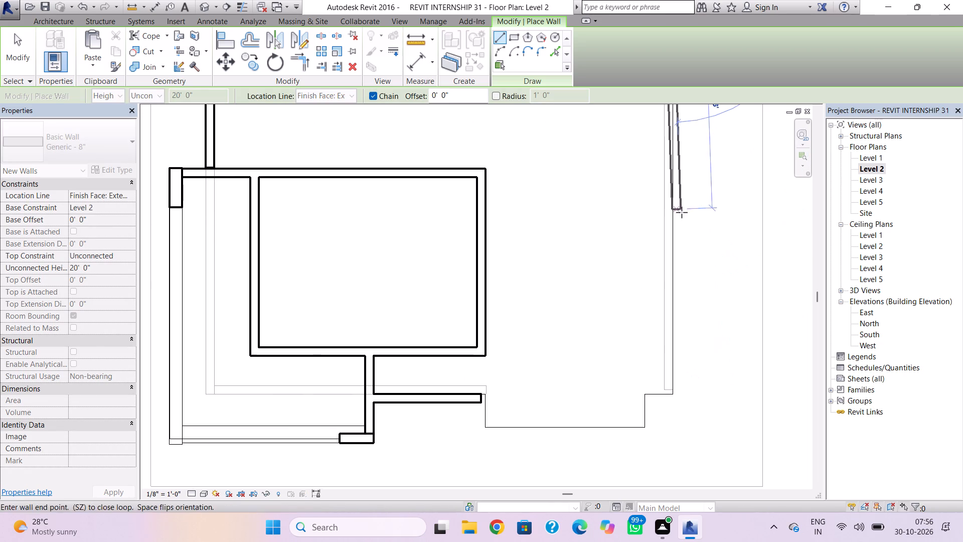
{"action": "left_click", "coordinate": [682, 397]}
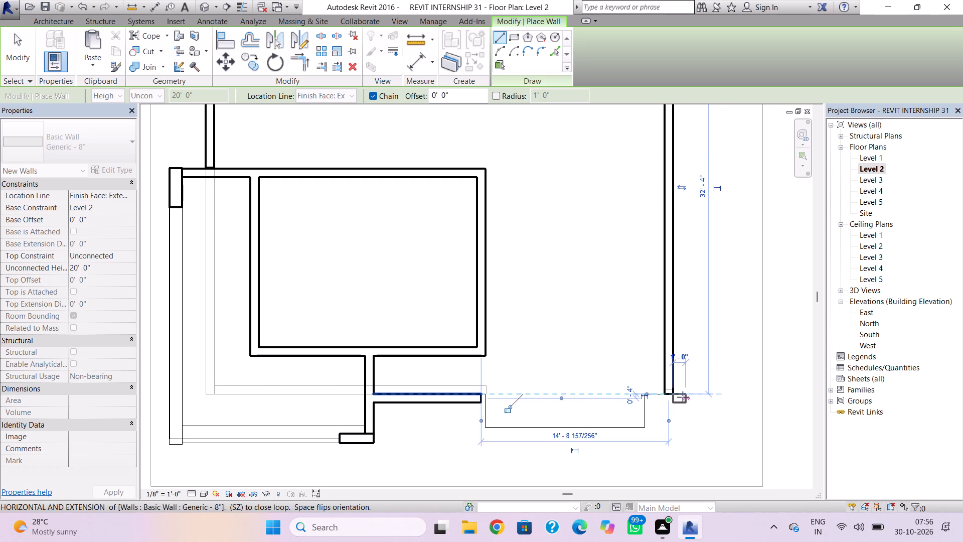
{"action": "key", "text": "Escape"}
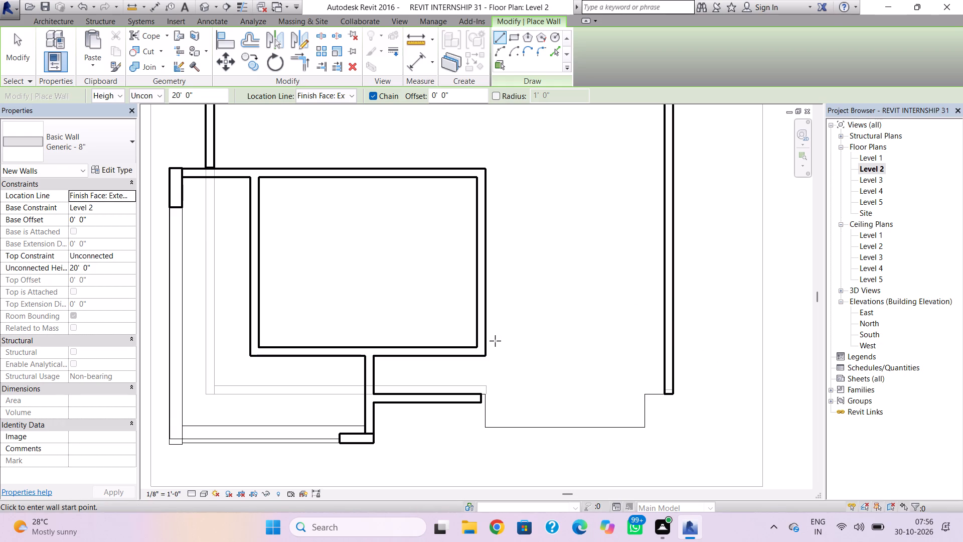
Draw a Generic - 8" wall from the Level 2 room's southeast corner east to the exterior east wall, thickness facing north.
{"action": "left_click", "coordinate": [490, 356]}
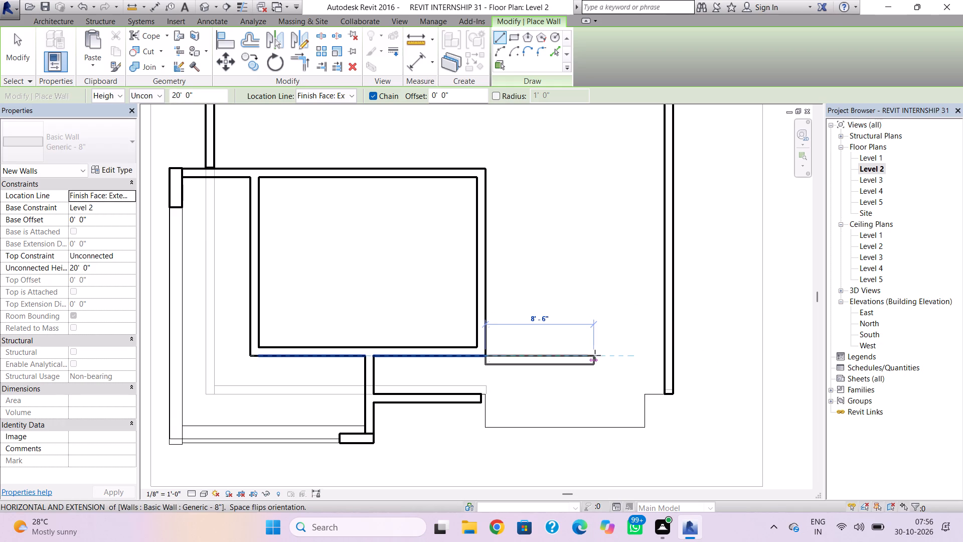
{"action": "key", "text": "space"}
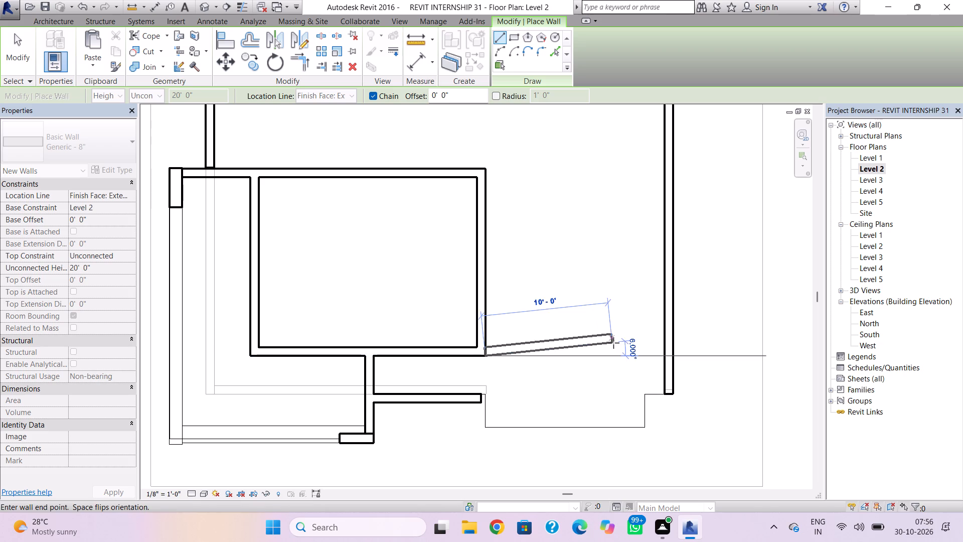
{"action": "left_click", "coordinate": [660, 352]}
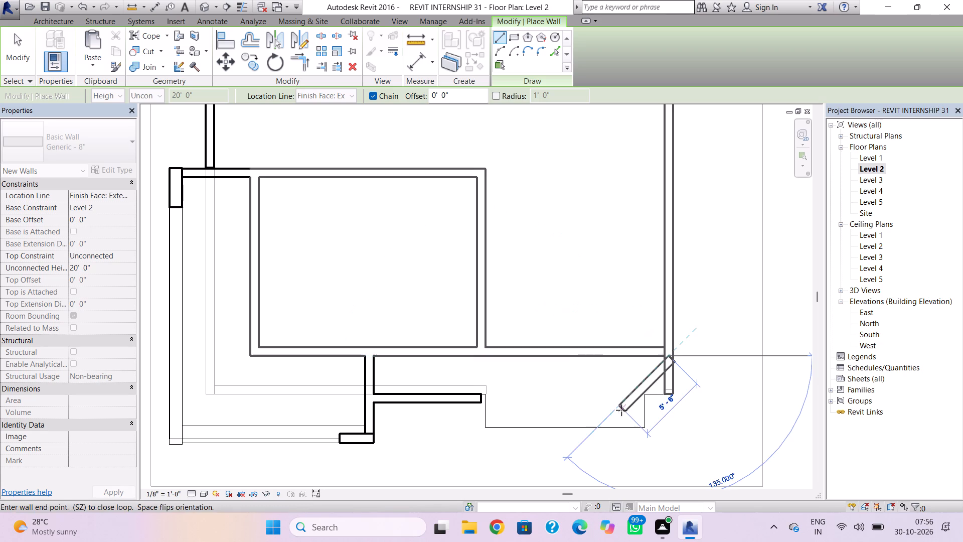
{"action": "key", "text": "Escape"}
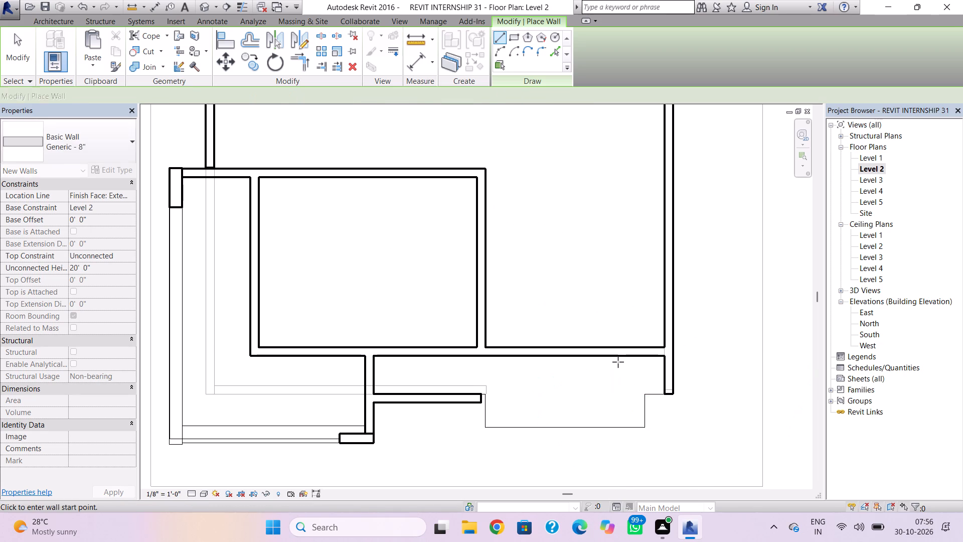
Draw a wall about 14' 8" long from the Level 2 room's northeast corner east to the exterior east wall.
{"action": "scroll", "coordinate": [529, 185], "scroll_direction": "down", "scroll_amount": 3}
{"action": "middle_click_drag", "start_coordinate": [528, 187], "coordinate": [516, 302]}
{"action": "scroll", "coordinate": [515, 298], "scroll_direction": "up", "scroll_amount": 1}
{"action": "left_click", "coordinate": [485, 289]}
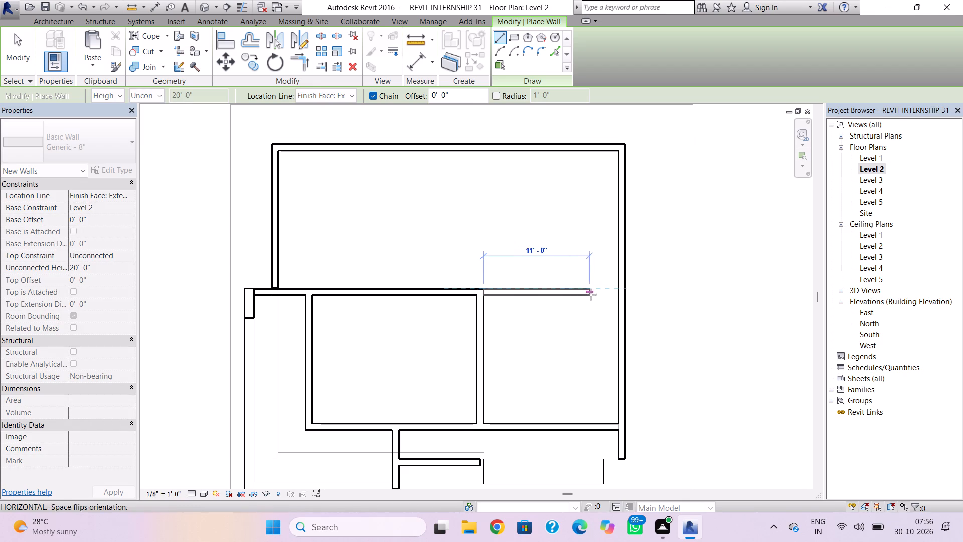
{"action": "left_click", "coordinate": [615, 290]}
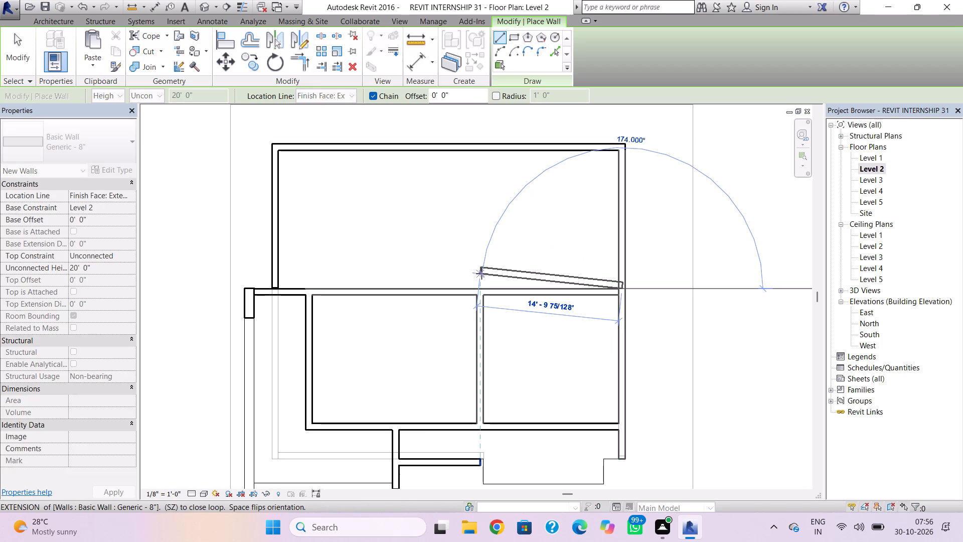
{"action": "key", "text": "Escape"}
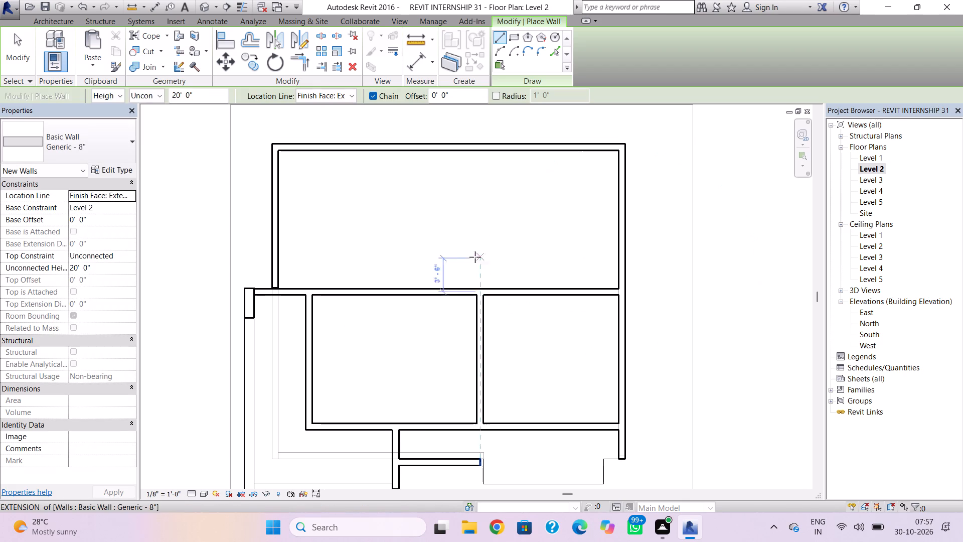
Draw a partition wall about 15' long from the room's north wall straight up to the exterior north wall, dividing the northern space.
{"action": "left_click", "coordinate": [405, 286]}
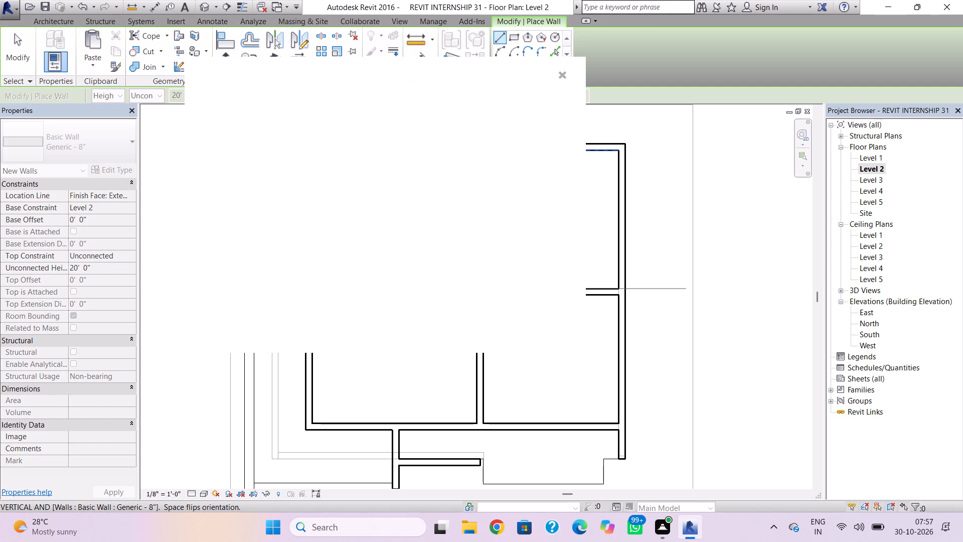
{"action": "left_click", "coordinate": [561, 72]}
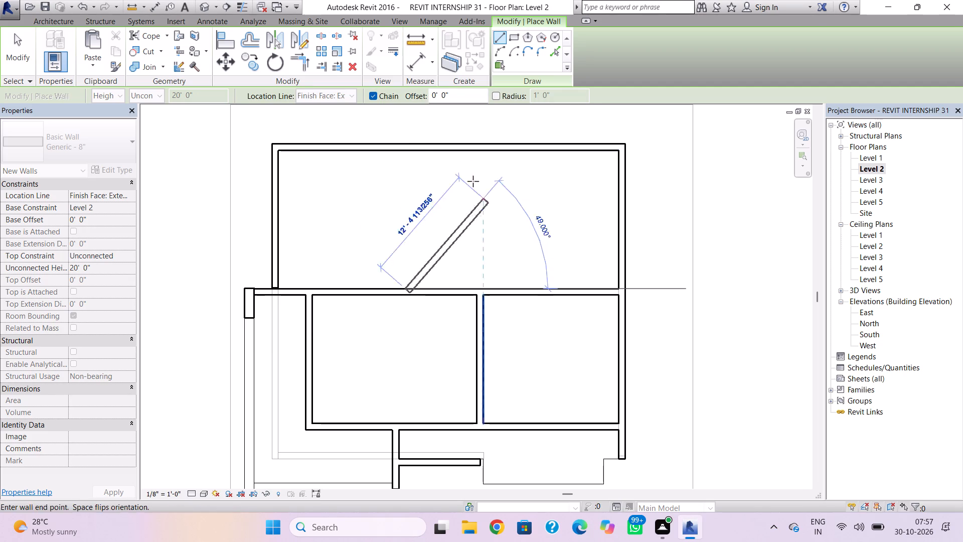
{"action": "left_click", "coordinate": [407, 151]}
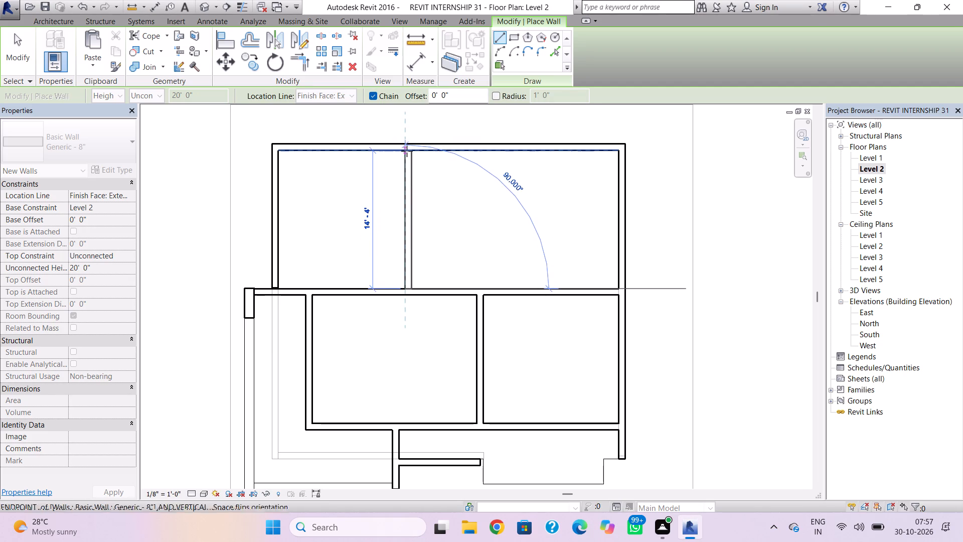
{"action": "key", "text": "Escape"}
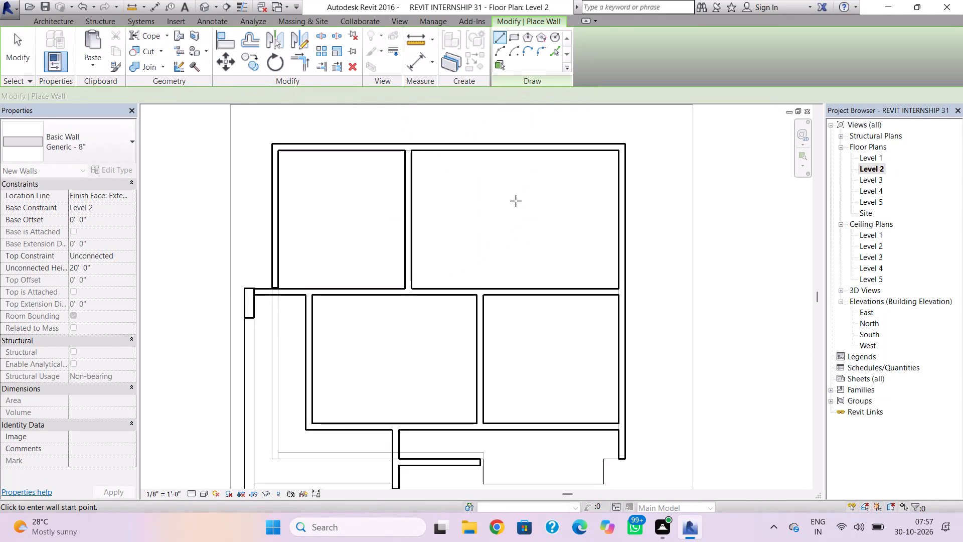
Draw a second partition about 15' long from the new eastern cross wall's midpoint north to the exterior north wall.
{"action": "left_click", "coordinate": [545, 288]}
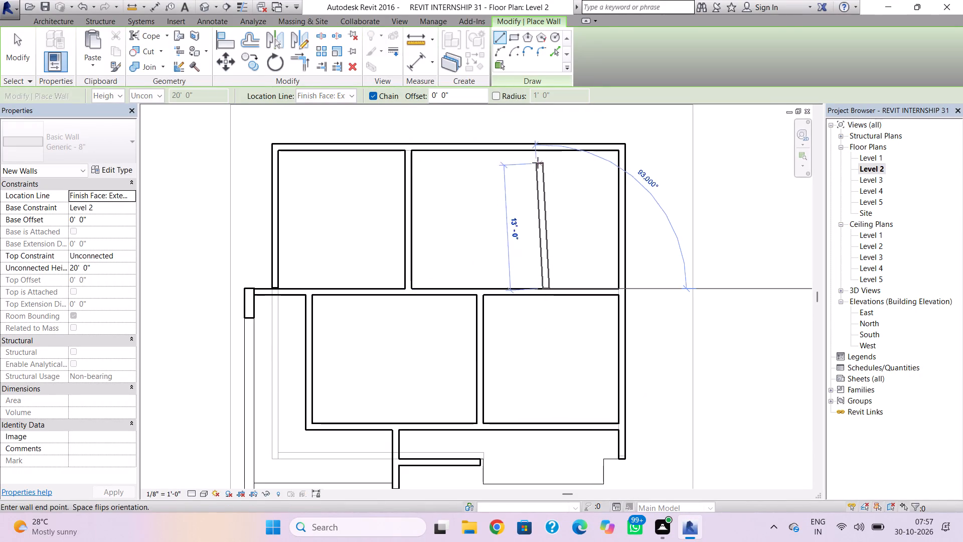
{"action": "left_click", "coordinate": [542, 151]}
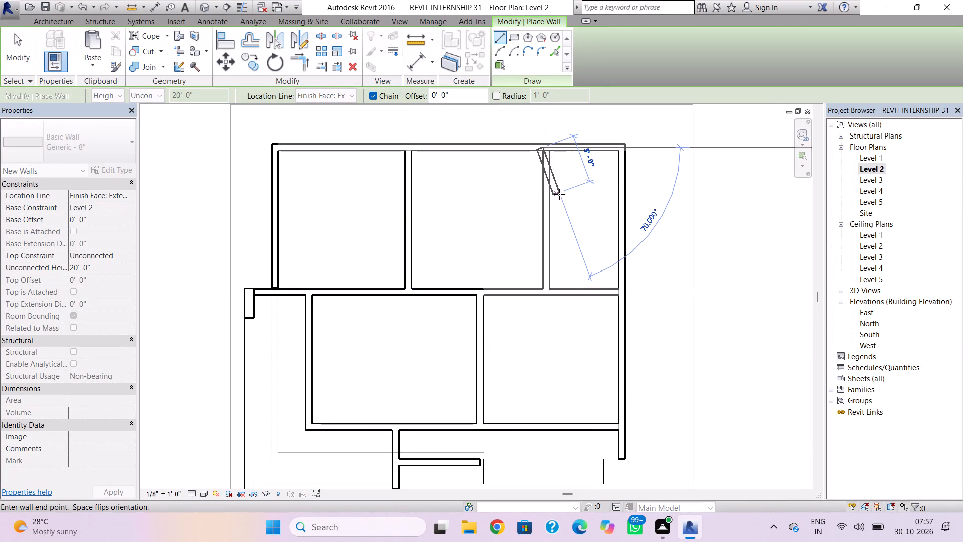
{"action": "key", "text": "Escape"}
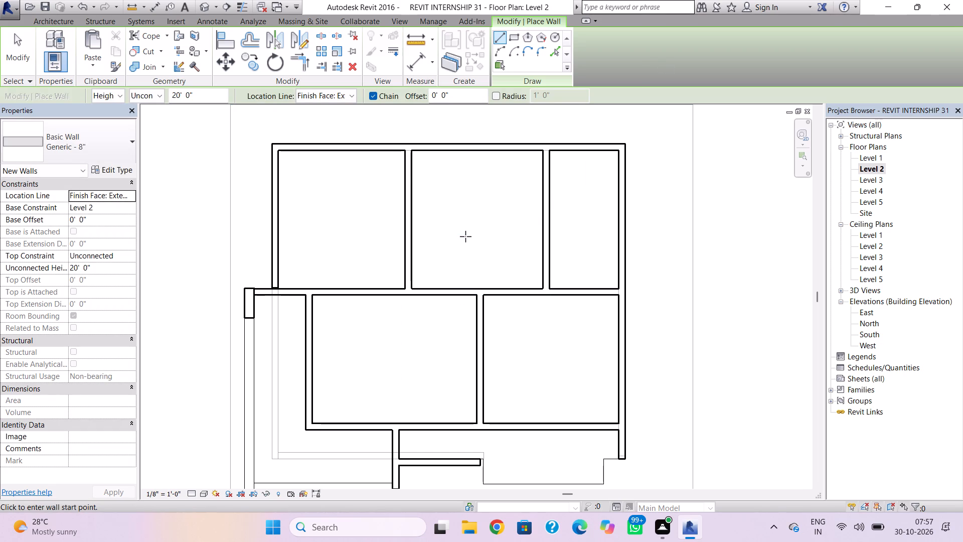
{"action": "key", "text": "Escape"}
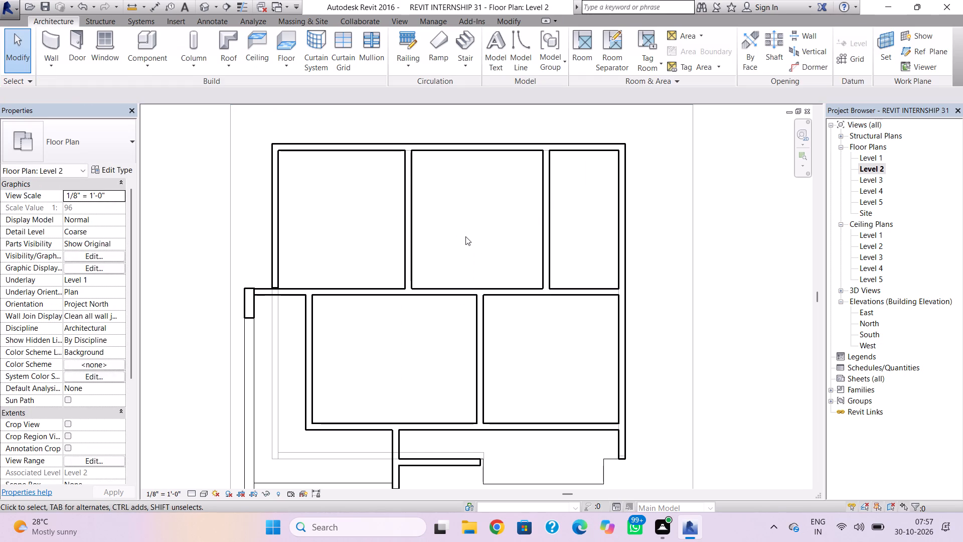
Set the unconnected height of the two northern partition walls to 12'.
{"action": "left_click_drag", "start_coordinate": [568, 223], "coordinate": [362, 385]}
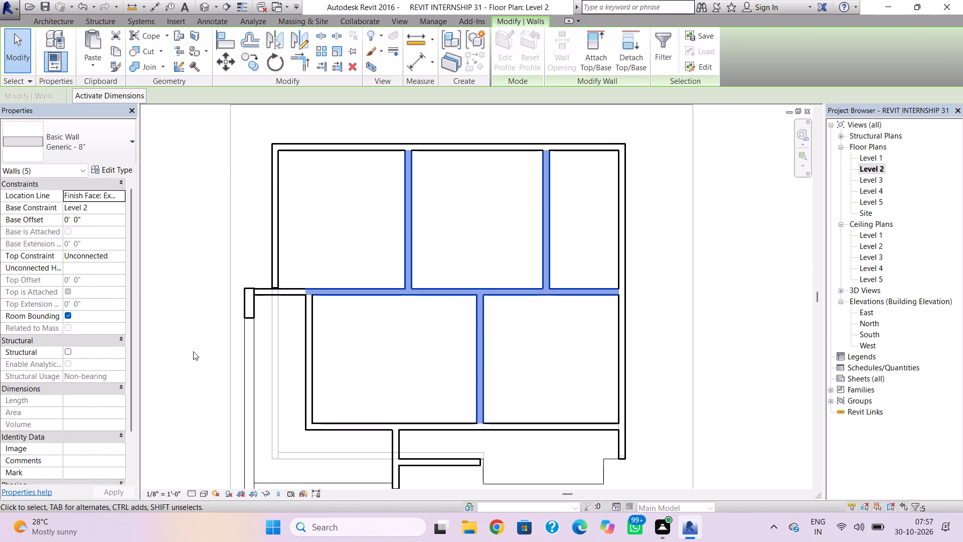
{"action": "key", "text": "Escape"}
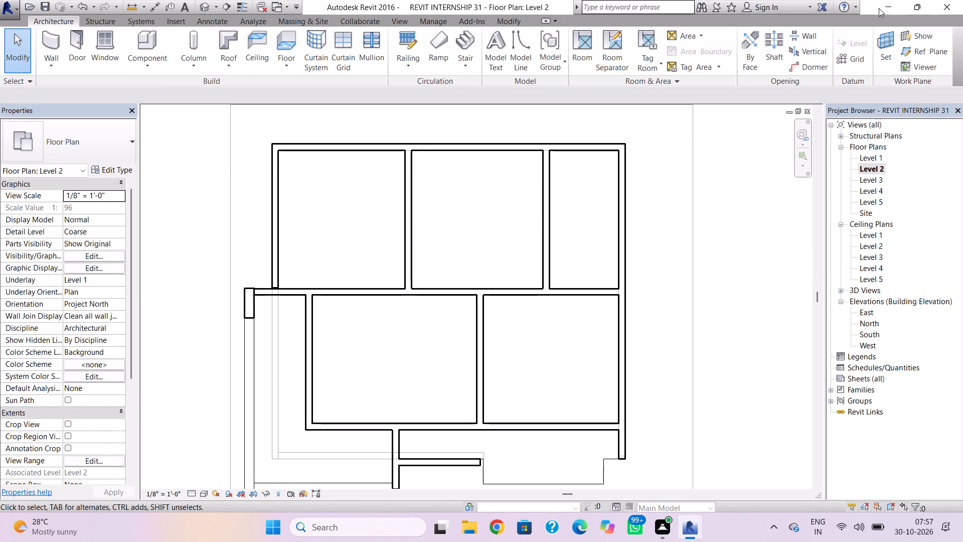
{"action": "left_click_drag", "start_coordinate": [566, 191], "coordinate": [375, 222]}
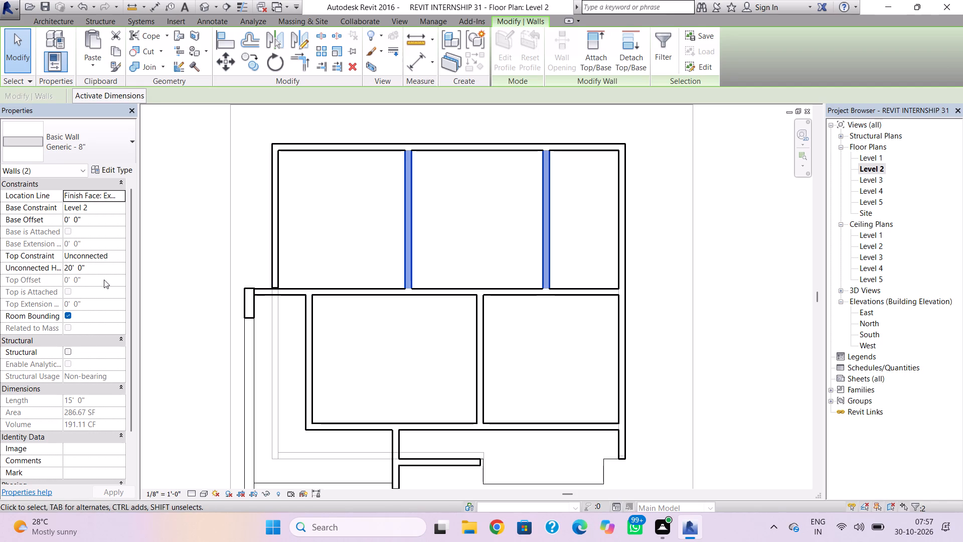
{"action": "left_click", "coordinate": [106, 271]}
{"action": "type", "text": "12'"}
{"action": "key", "text": "Return"}
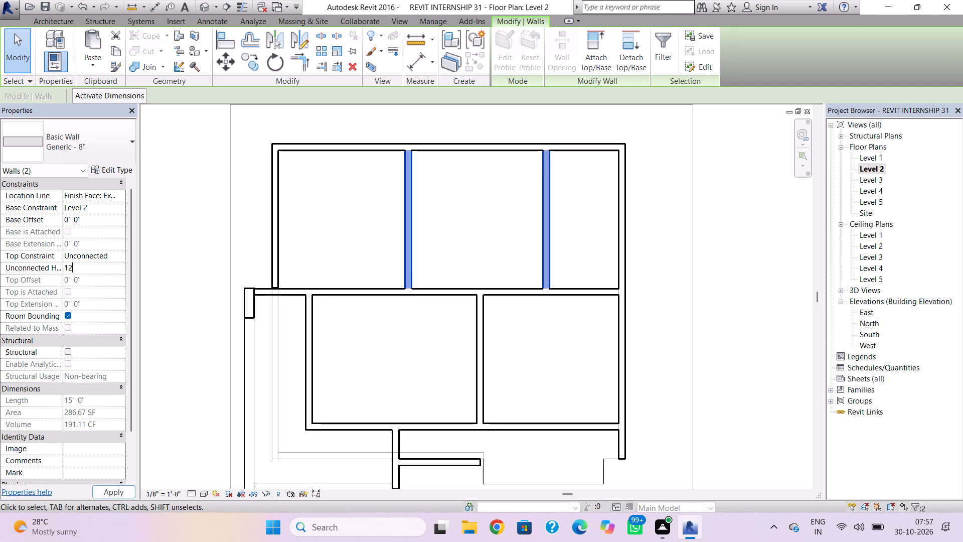
Set the unconnected height of the exterior east wall and the two cross walls meeting it to 12'.
{"action": "left_click", "coordinate": [515, 294]}
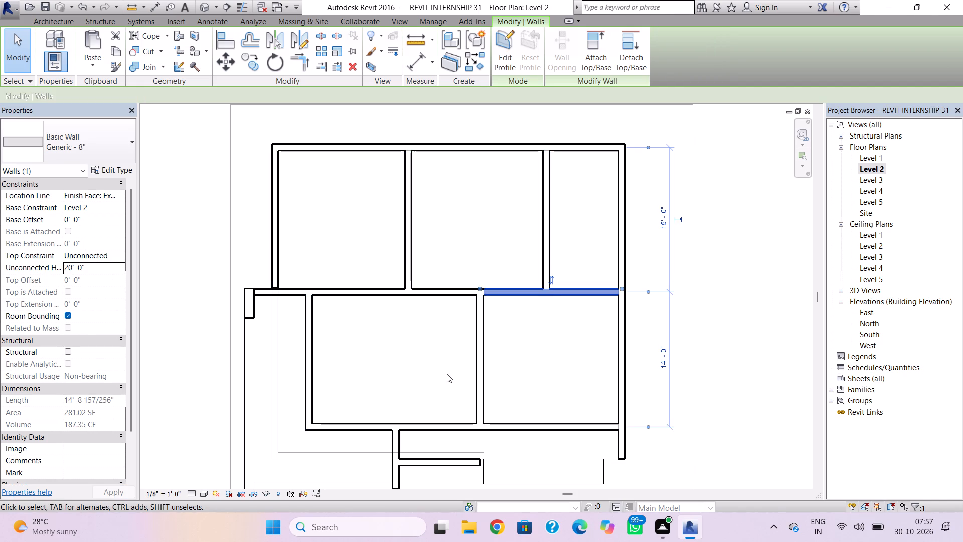
{"action": "left_click", "coordinate": [512, 420], "text": "ctrl"}
{"action": "left_click", "coordinate": [617, 368], "text": "ctrl"}
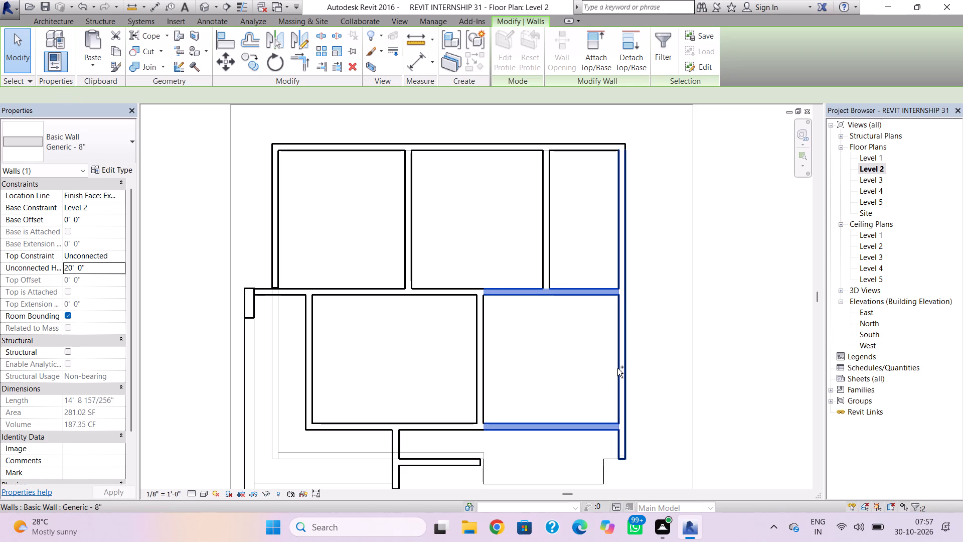
{"action": "left_click", "coordinate": [114, 267]}
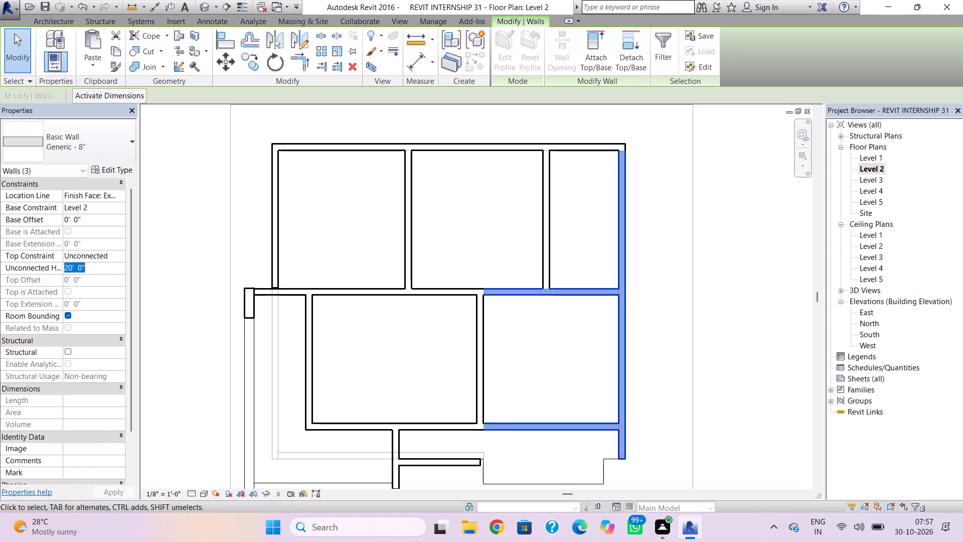
{"action": "type", "text": "12'"}
{"action": "key", "text": "Return"}
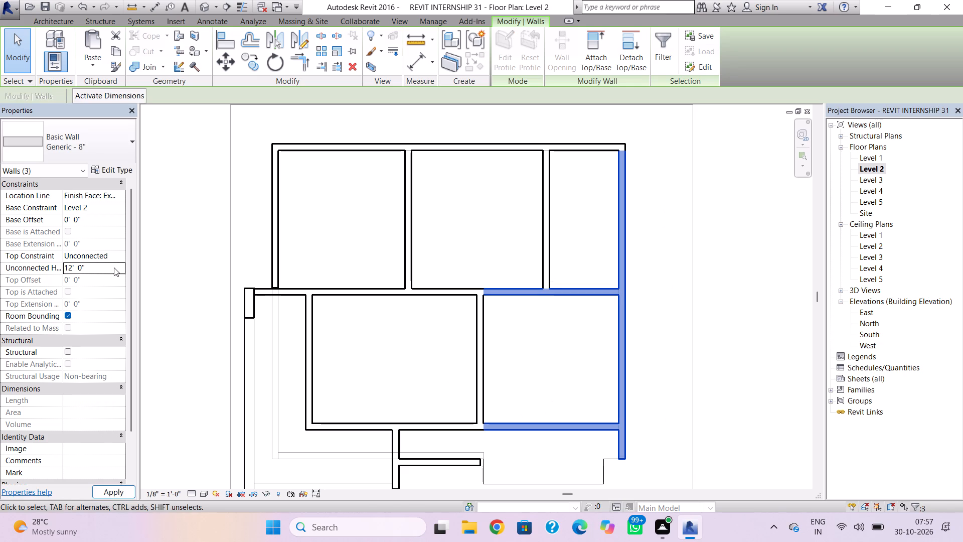
In the 3D view, set the unconnected height of the Level 2 exterior west and north walls to 12'.
{"action": "left_click", "coordinate": [203, 1]}
{"action": "scroll", "coordinate": [380, 168], "scroll_direction": "down", "scroll_amount": 1}
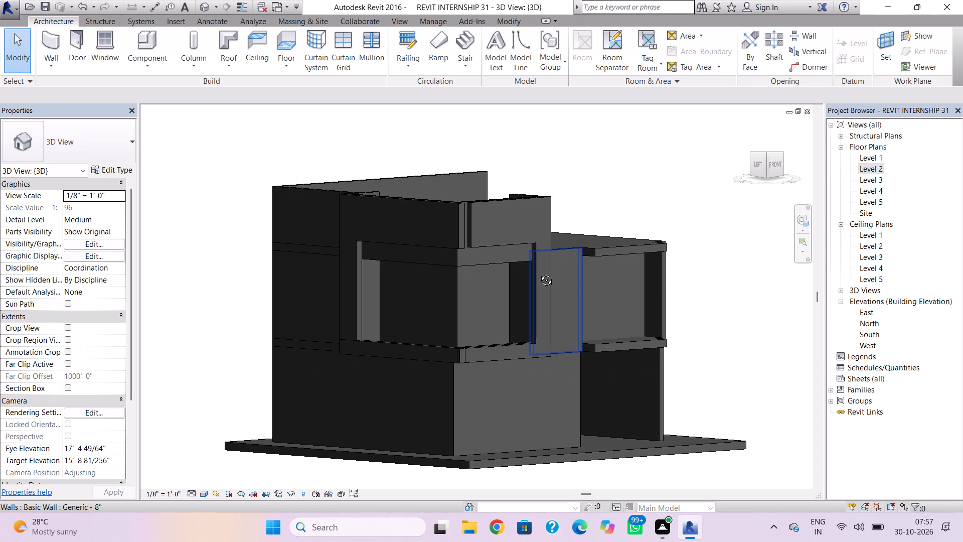
{"action": "right_click_drag", "start_coordinate": [552, 252], "coordinate": [517, 409], "text": "shift"}
{"action": "middle_click_drag", "start_coordinate": [477, 182], "coordinate": [473, 276]}
{"action": "left_click", "coordinate": [348, 222]}
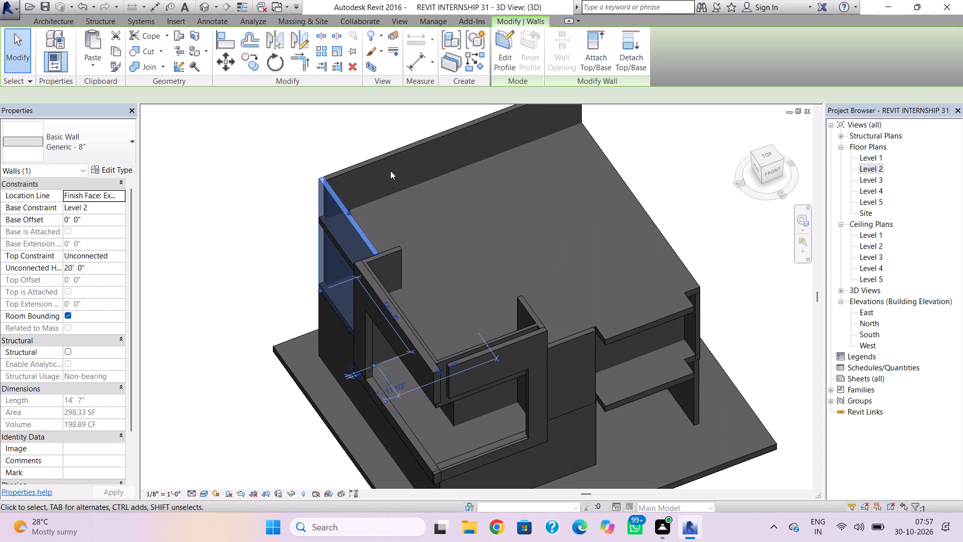
{"action": "left_click", "coordinate": [396, 154], "text": "ctrl"}
{"action": "left_click", "coordinate": [107, 258]}
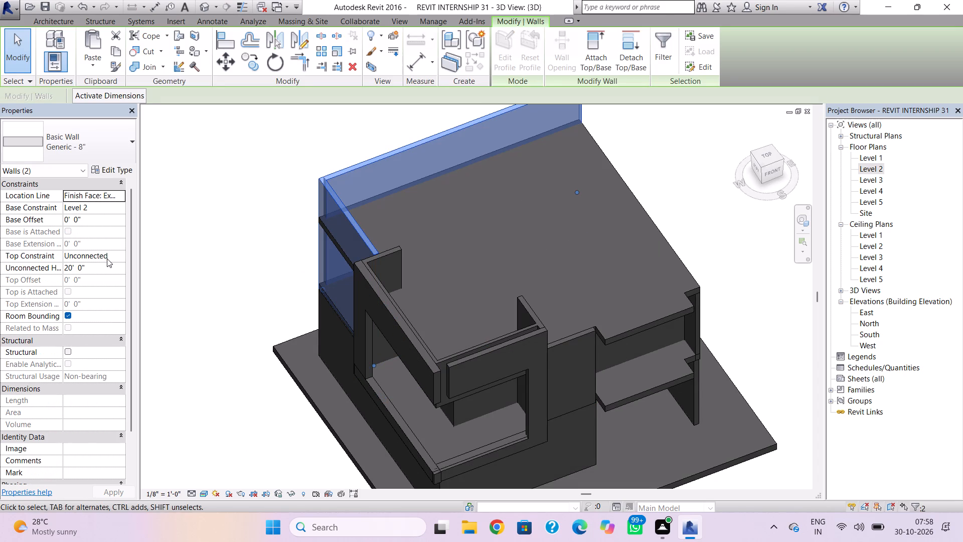
{"action": "left_click", "coordinate": [106, 263]}
{"action": "type", "text": "12'"}
{"action": "key", "text": "Return"}
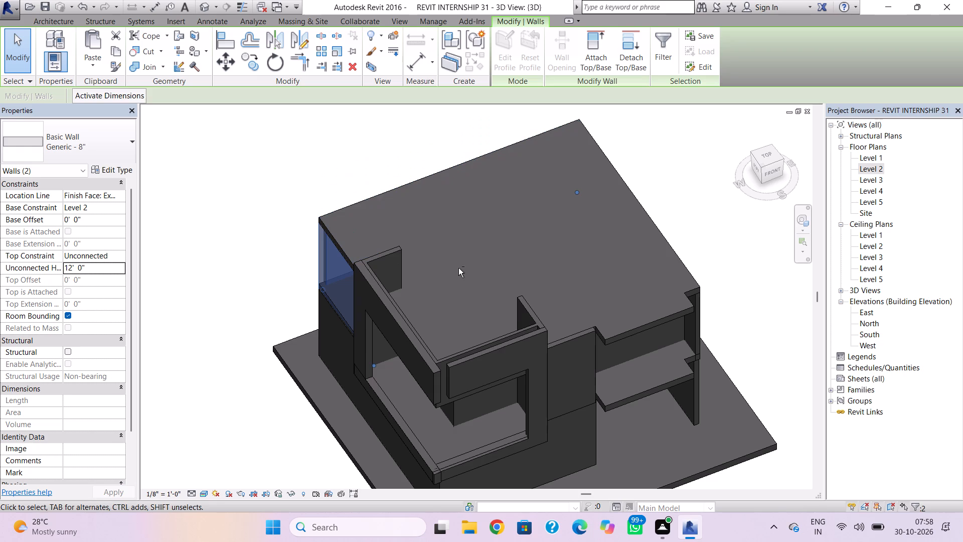
Examine the building in 3D and the southwest corner frames in the Level 3 floor plan.
{"action": "right_click_drag", "start_coordinate": [473, 260], "coordinate": [489, 122], "text": "shift"}
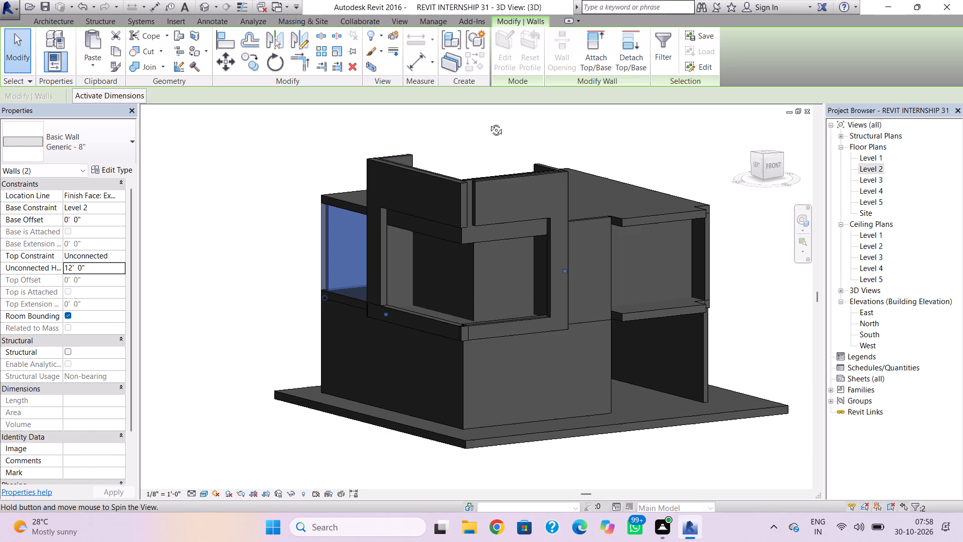
{"action": "right_click_drag", "start_coordinate": [489, 122], "coordinate": [508, 127], "text": "shift"}
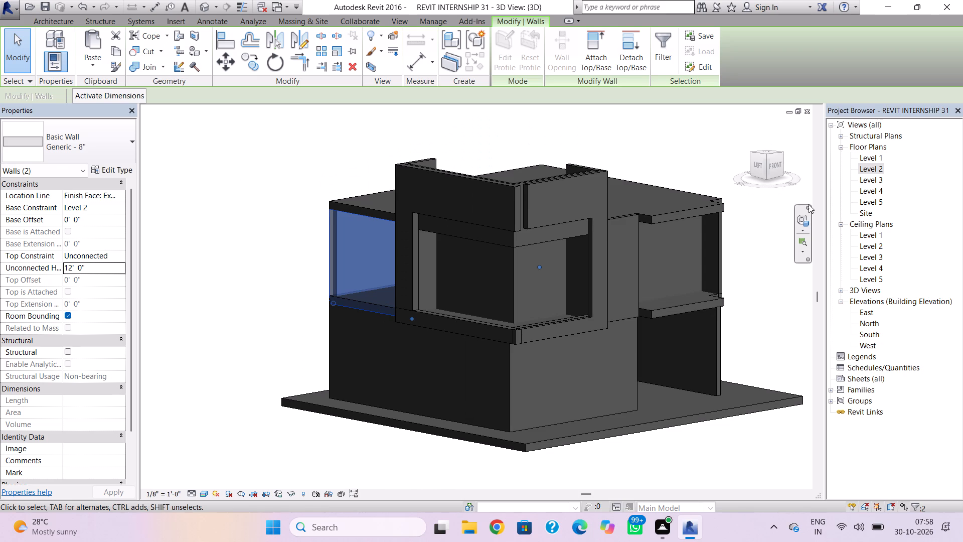
{"action": "double_click", "coordinate": [875, 180]}
{"action": "scroll", "coordinate": [669, 259], "scroll_direction": "down", "scroll_amount": 4}
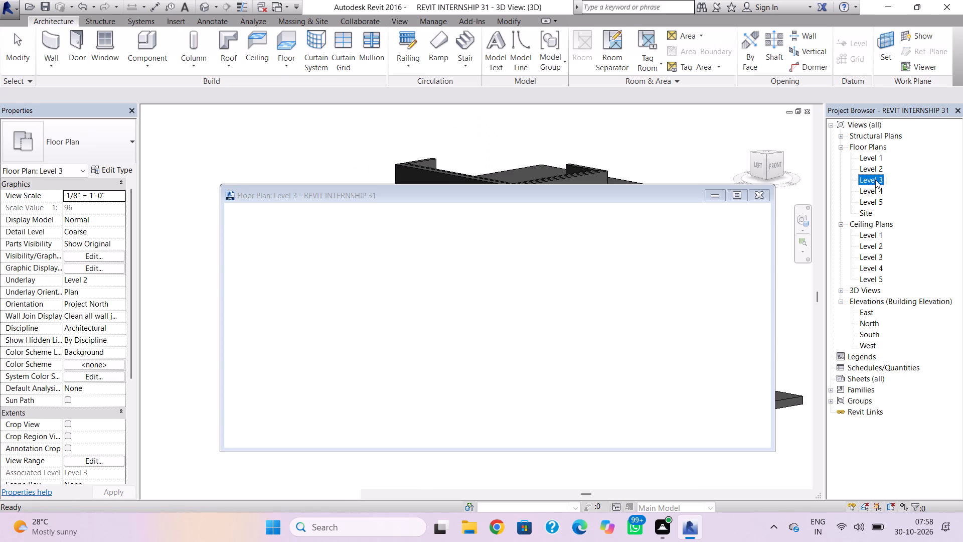
{"action": "scroll", "coordinate": [643, 238], "scroll_direction": "down", "scroll_amount": 3}
{"action": "middle_click_drag", "start_coordinate": [624, 240], "coordinate": [495, 254]}
{"action": "middle_click_drag", "start_coordinate": [541, 277], "coordinate": [485, 284]}
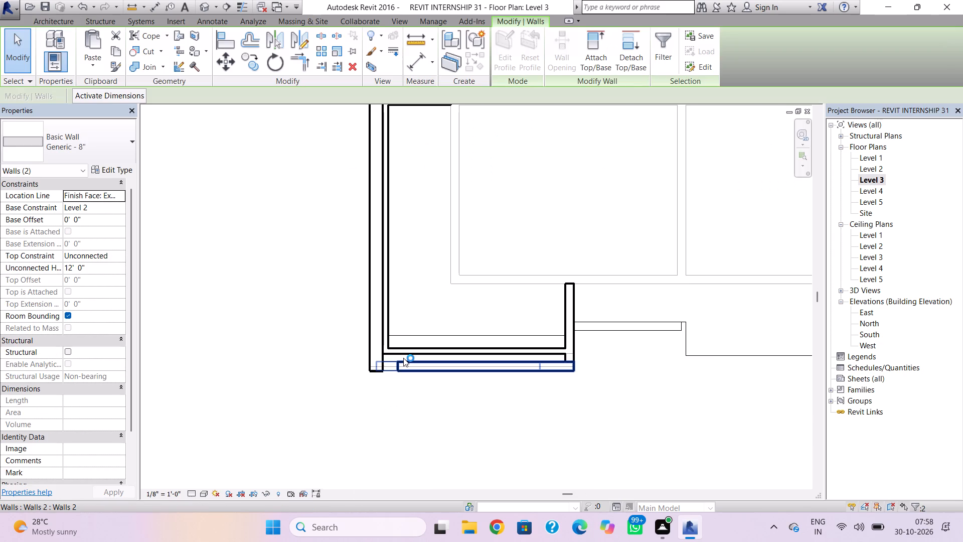
In the 3D view, stretch the south C-shaped frame's upper arm west until it meets the west frame at the corner.
{"action": "left_click", "coordinate": [204, 8]}
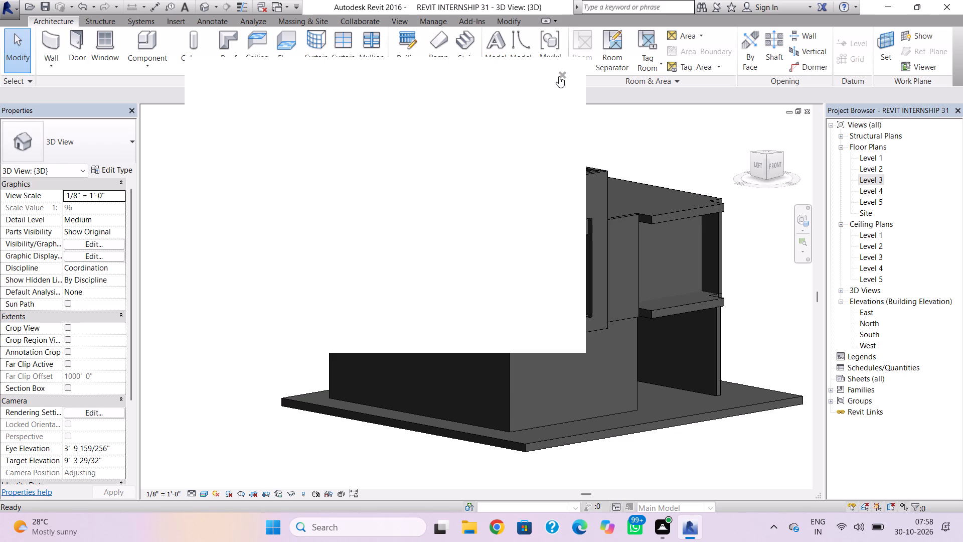
{"action": "left_click", "coordinate": [559, 76]}
{"action": "right_click_drag", "start_coordinate": [574, 194], "coordinate": [518, 255], "text": "shift"}
{"action": "scroll", "coordinate": [365, 291], "scroll_direction": "up", "scroll_amount": 5}
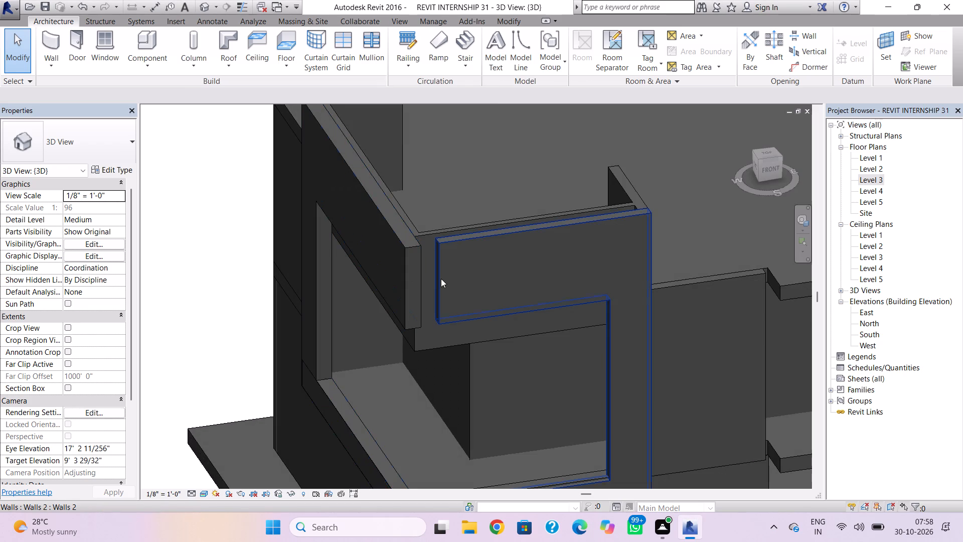
{"action": "left_click", "coordinate": [441, 278]}
{"action": "left_click_drag", "start_coordinate": [430, 281], "coordinate": [424, 283]}
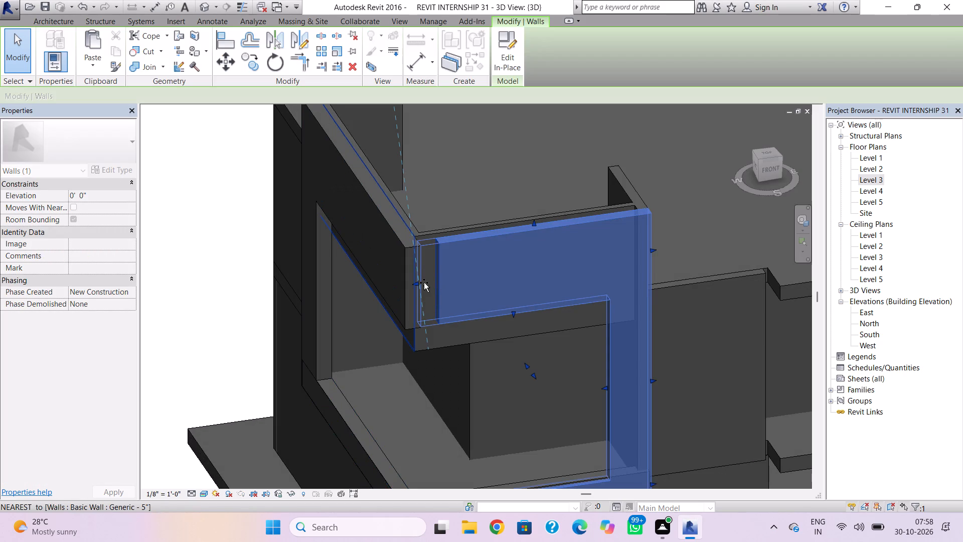
{"action": "left_click_drag", "start_coordinate": [424, 283], "coordinate": [424, 283]}
{"action": "left_click", "coordinate": [472, 202]}
{"action": "scroll", "coordinate": [518, 243], "scroll_direction": "down", "scroll_amount": 3}
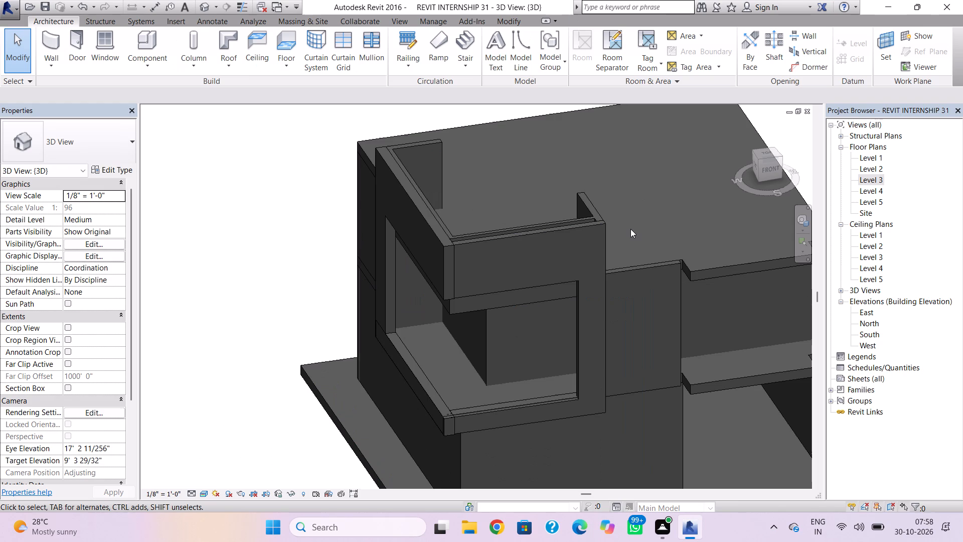
In the Level 2 floor plan, stretch the short south wall east to the roof projection's west edge, about 9'-1" long.
{"action": "right_click_drag", "start_coordinate": [638, 231], "coordinate": [559, 218], "text": "shift"}
{"action": "right_click_drag", "start_coordinate": [559, 218], "coordinate": [506, 218], "text": "shift"}
{"action": "right_click_drag", "start_coordinate": [411, 239], "coordinate": [536, 262], "text": "shift"}
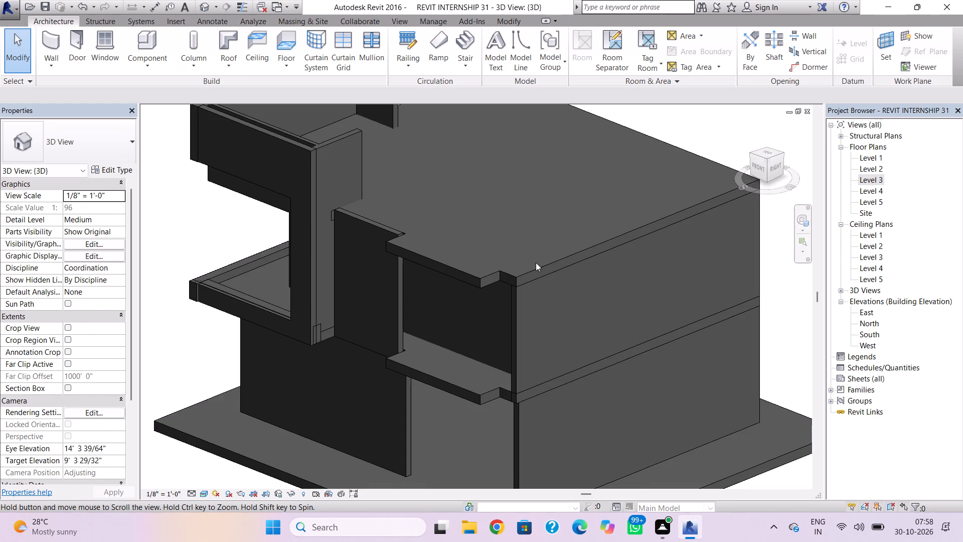
{"action": "right_click_drag", "start_coordinate": [536, 262], "coordinate": [525, 248], "text": "shift"}
{"action": "scroll", "coordinate": [635, 293], "scroll_direction": "up", "scroll_amount": 3}
{"action": "left_click", "coordinate": [645, 296]}
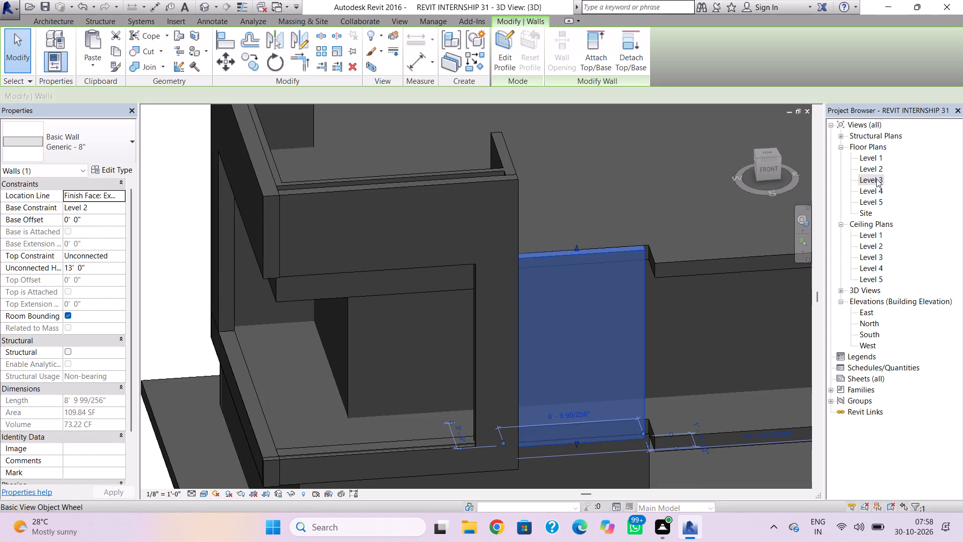
{"action": "left_click", "coordinate": [876, 179]}
{"action": "double_click", "coordinate": [874, 172]}
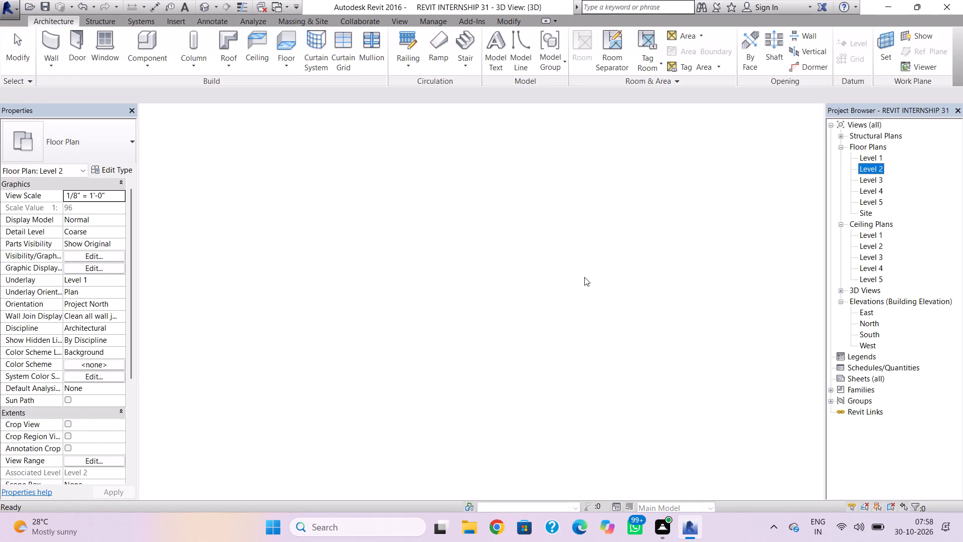
{"action": "scroll", "coordinate": [584, 277], "scroll_direction": "down", "scroll_amount": 3}
{"action": "scroll", "coordinate": [548, 402], "scroll_direction": "up", "scroll_amount": 11}
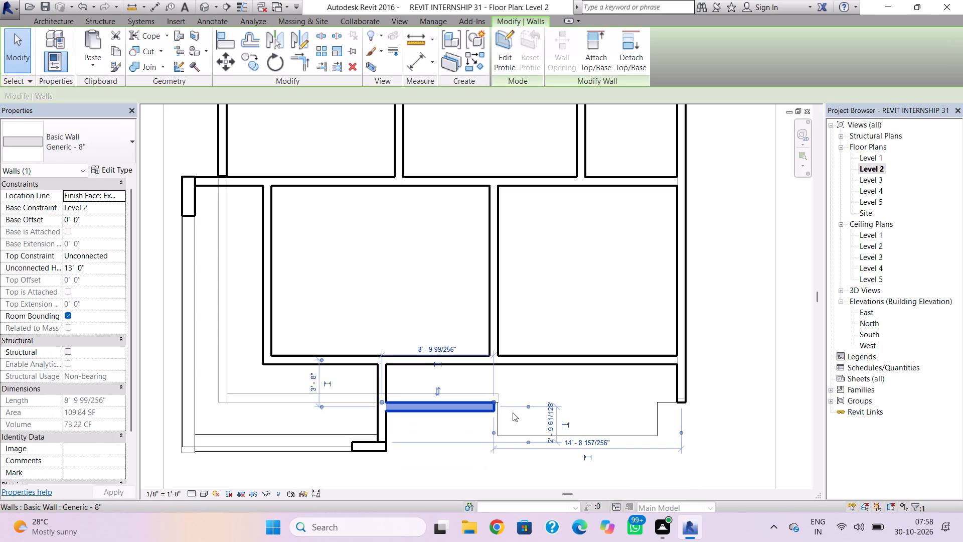
{"action": "scroll", "coordinate": [513, 413], "scroll_direction": "up", "scroll_amount": 6}
{"action": "left_click_drag", "start_coordinate": [482, 376], "coordinate": [504, 375]}
{"action": "left_click", "coordinate": [556, 376]}
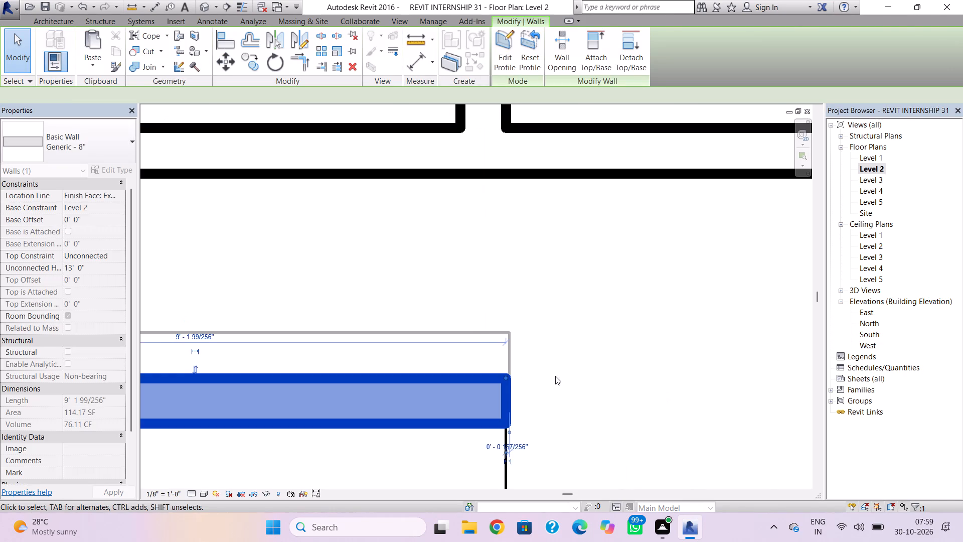
{"action": "scroll", "coordinate": [520, 366], "scroll_direction": "down", "scroll_amount": 6}
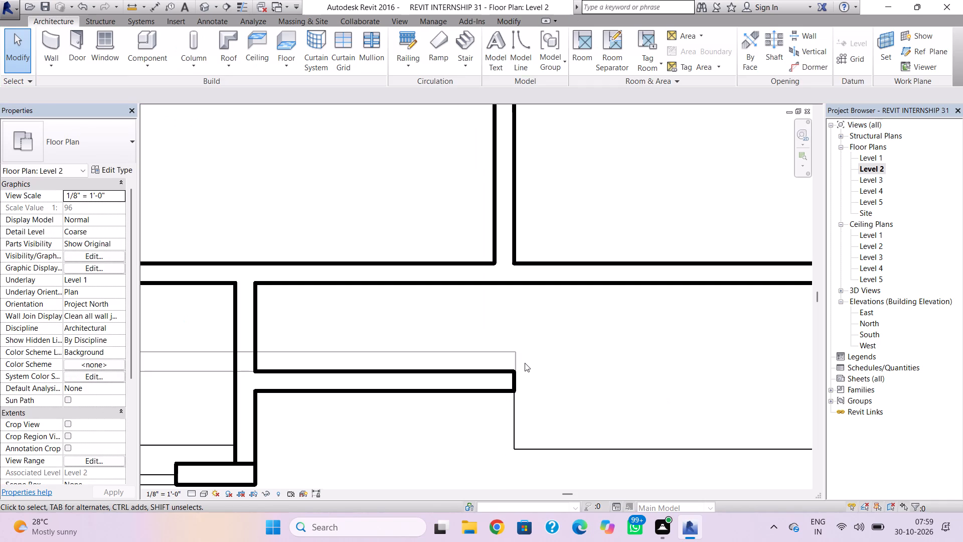
Examine the south facade in 3D, including the corner frames and the open bay east of the stretched wall.
{"action": "left_click", "coordinate": [203, 9]}
{"action": "right_click_drag", "start_coordinate": [415, 175], "coordinate": [434, 182], "text": "shift"}
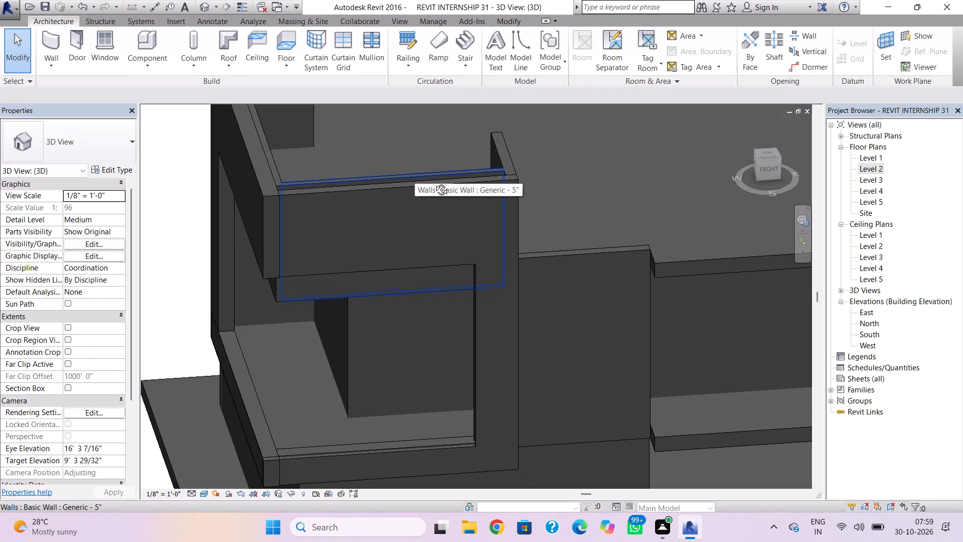
{"action": "right_click_drag", "start_coordinate": [434, 182], "coordinate": [487, 190], "text": "shift"}
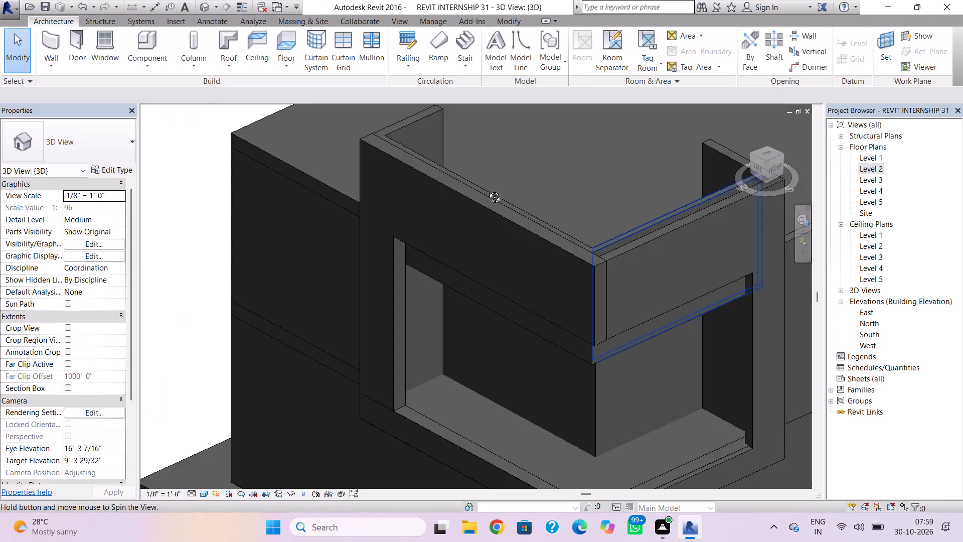
{"action": "right_click_drag", "start_coordinate": [487, 190], "coordinate": [394, 157], "text": "shift"}
{"action": "scroll", "coordinate": [394, 157], "scroll_direction": "down", "scroll_amount": 2}
{"action": "middle_click_drag", "start_coordinate": [394, 157], "coordinate": [387, 144]}
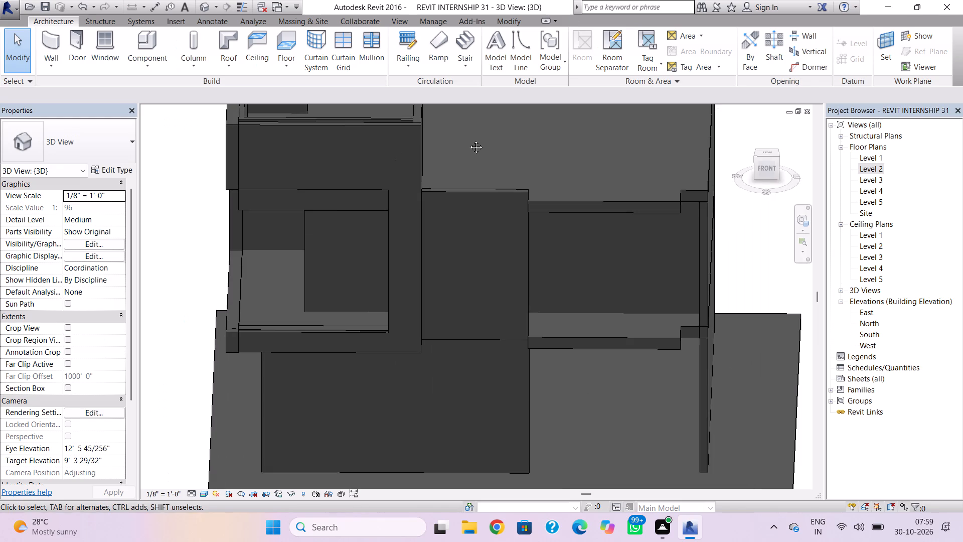
{"action": "scroll", "coordinate": [466, 137], "scroll_direction": "down", "scroll_amount": 3}
{"action": "middle_click_drag", "start_coordinate": [468, 140], "coordinate": [442, 143]}
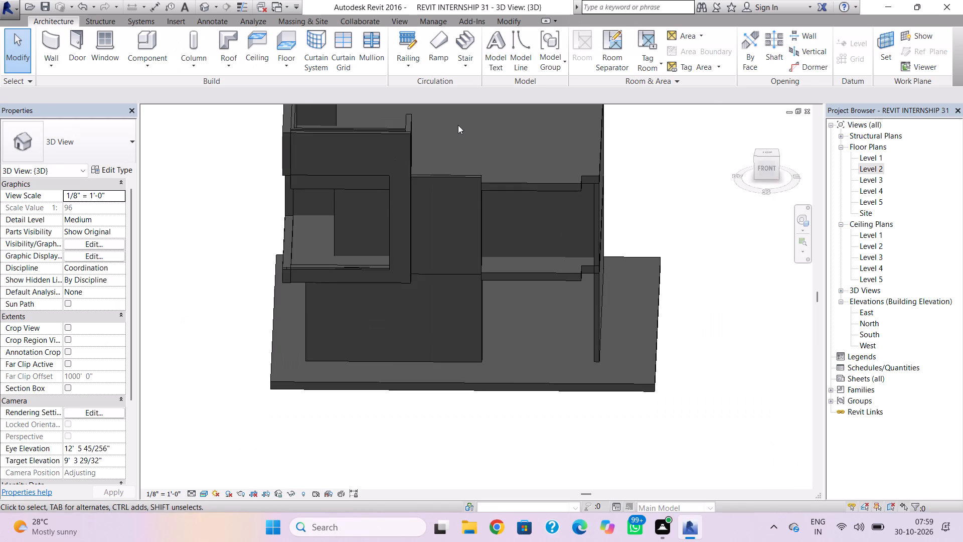
On Level 2, draw a Generic - 5" wall, located by Finish Face: Exterior, about 2' south along the roof projection's west edge.
{"action": "double_click", "coordinate": [868, 173]}
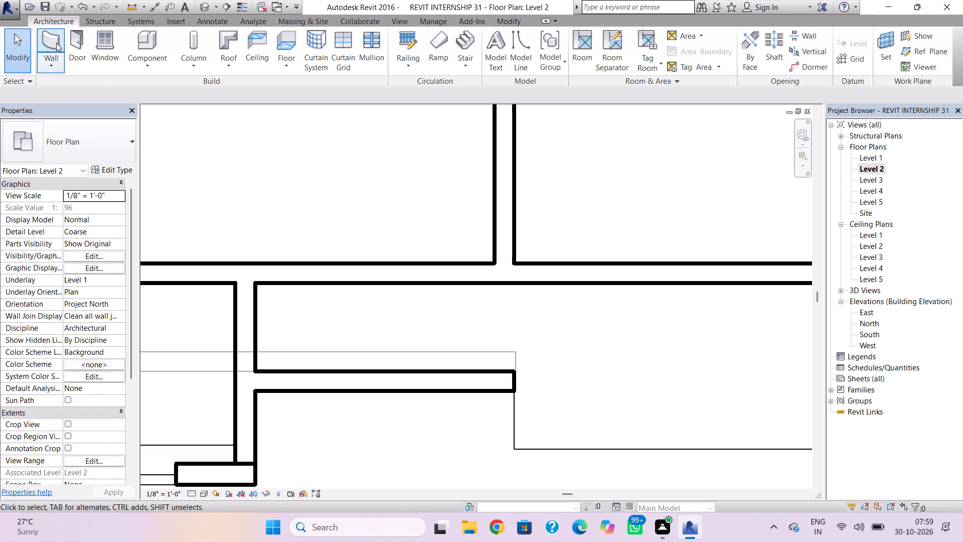
{"action": "left_click", "coordinate": [56, 43]}
{"action": "left_click", "coordinate": [106, 158]}
{"action": "scroll", "coordinate": [119, 305], "scroll_direction": "down", "scroll_amount": 1}
{"action": "scroll", "coordinate": [109, 317], "scroll_direction": "up", "scroll_amount": 1}
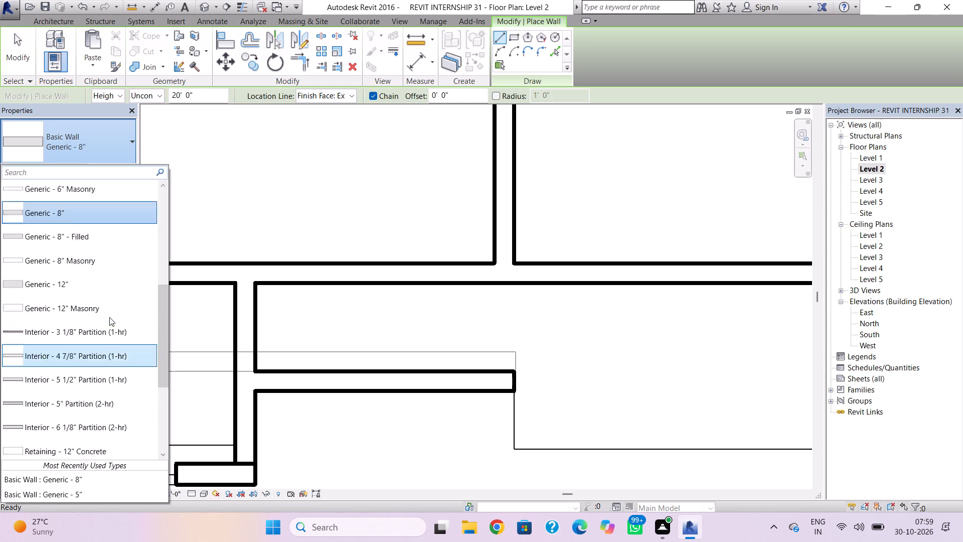
{"action": "scroll", "coordinate": [109, 317], "scroll_direction": "up", "scroll_amount": 3}
{"action": "left_click", "coordinate": [142, 240]}
{"action": "scroll", "coordinate": [441, 255], "scroll_direction": "down", "scroll_amount": 3}
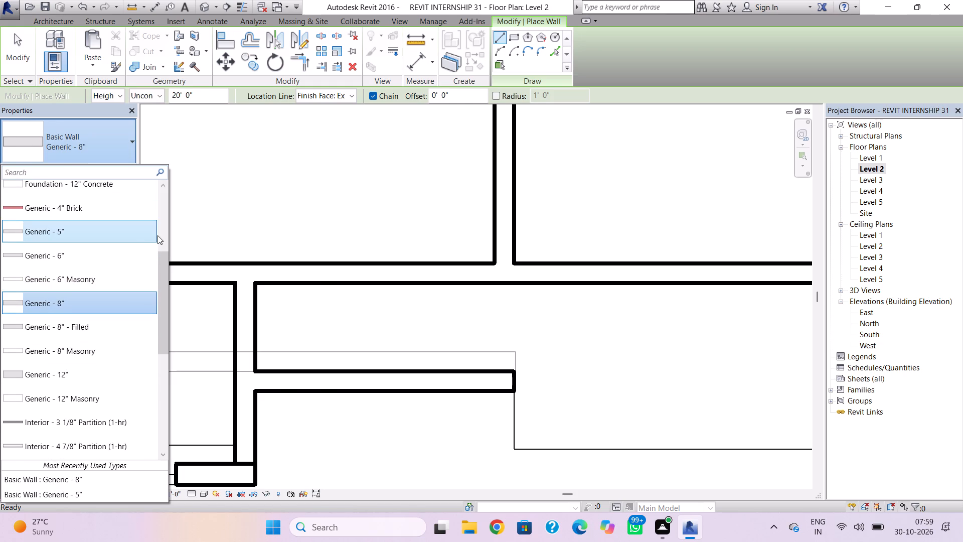
{"action": "scroll", "coordinate": [157, 235], "scroll_direction": "down", "scroll_amount": 1}
{"action": "scroll", "coordinate": [487, 251], "scroll_direction": "down", "scroll_amount": 3}
{"action": "scroll", "coordinate": [506, 308], "scroll_direction": "up", "scroll_amount": 4}
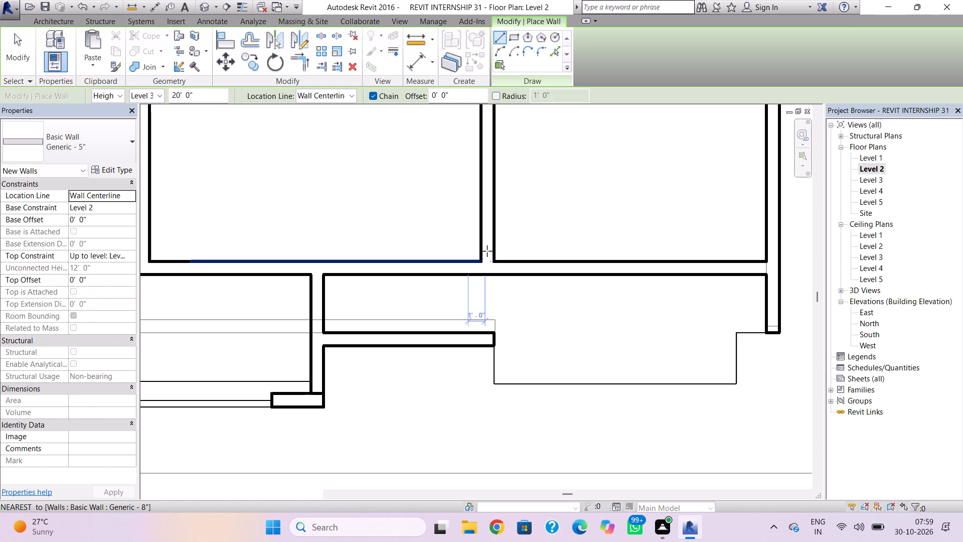
{"action": "left_click_drag", "start_coordinate": [476, 305], "coordinate": [476, 311]}
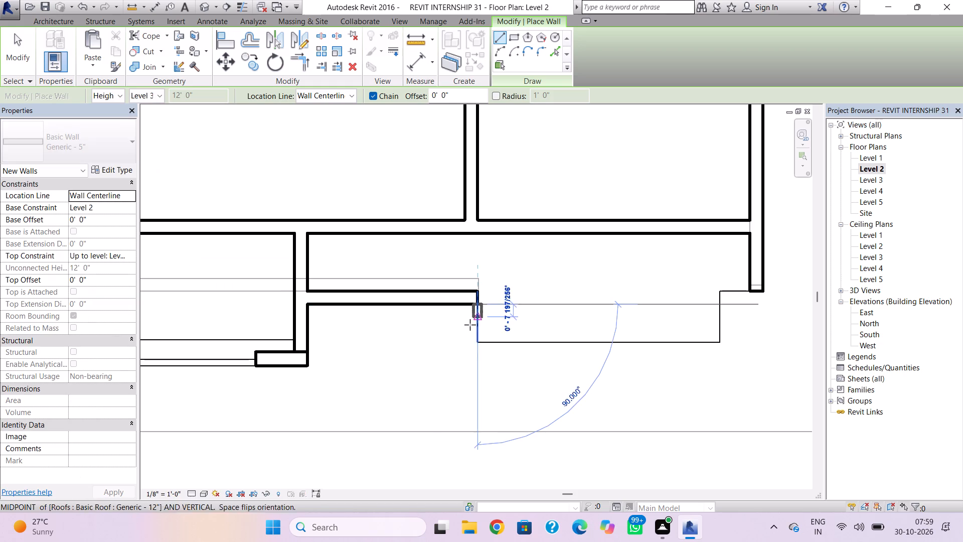
{"action": "key", "text": "Escape"}
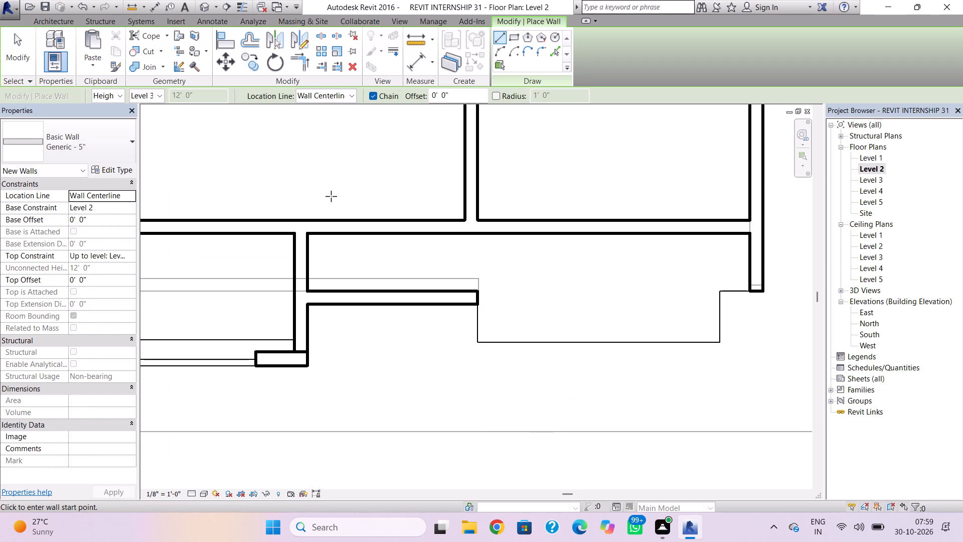
{"action": "left_click", "coordinate": [350, 101]}
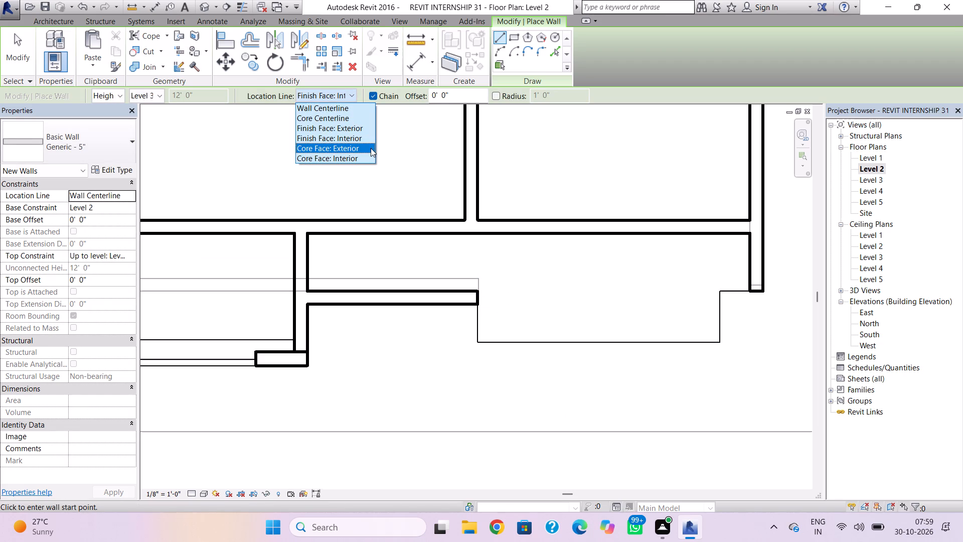
{"action": "left_click", "coordinate": [364, 132]}
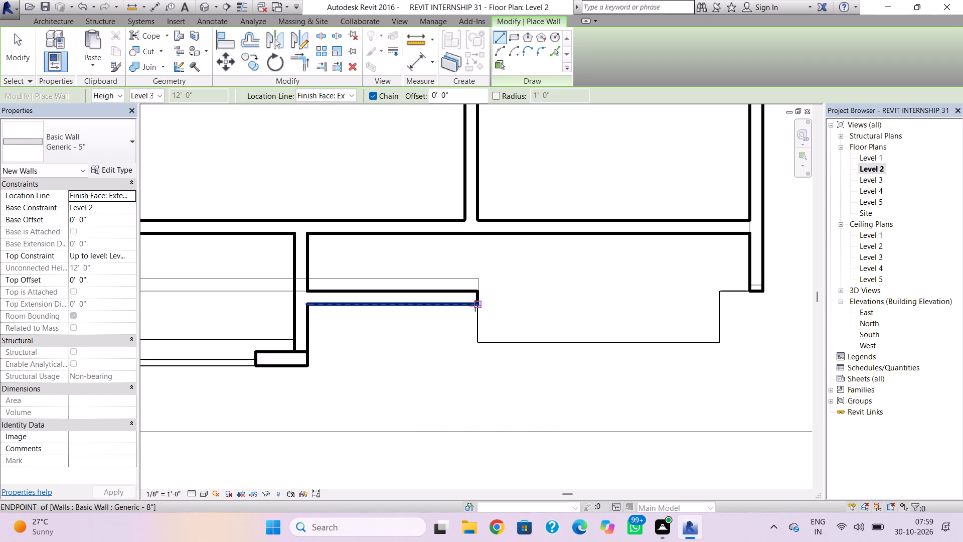
{"action": "left_click", "coordinate": [475, 306]}
{"action": "key", "text": "space"}
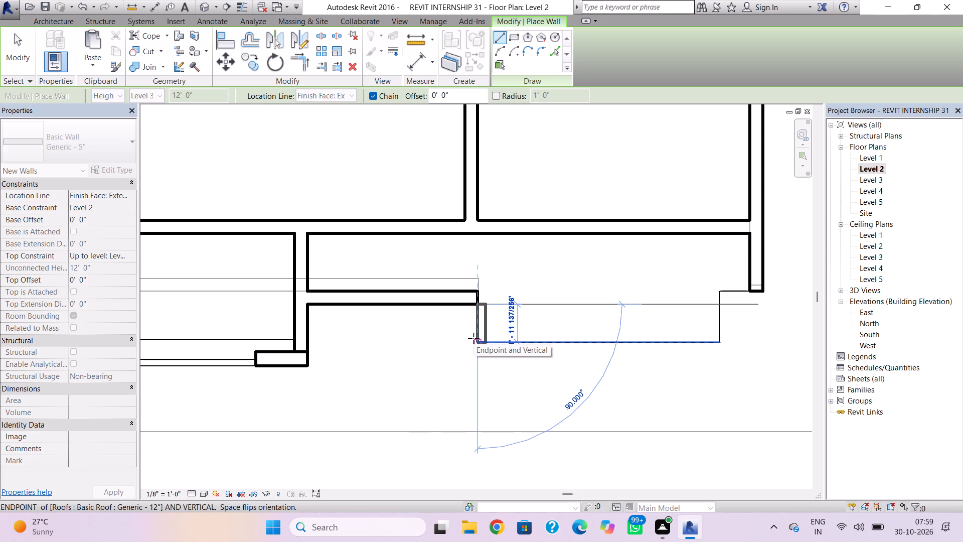
{"action": "left_click", "coordinate": [477, 341]}
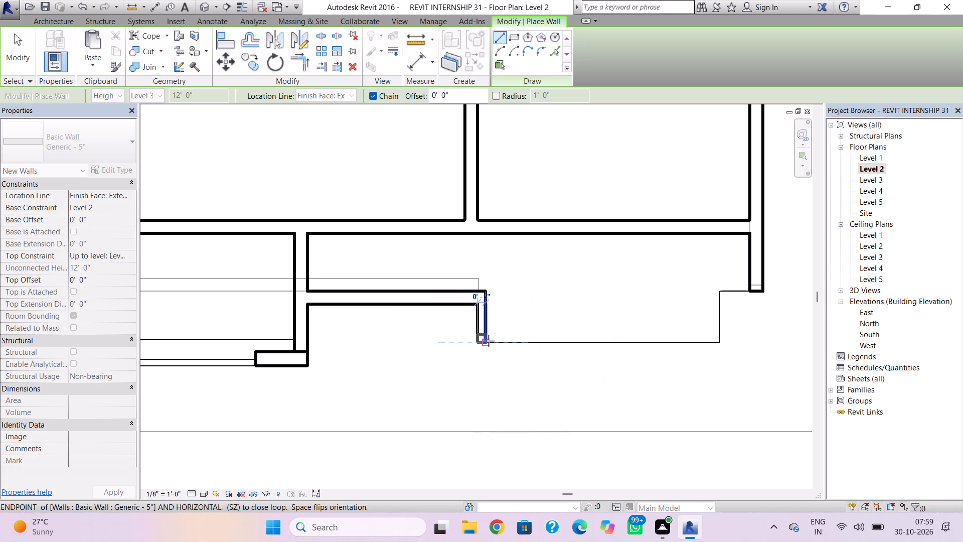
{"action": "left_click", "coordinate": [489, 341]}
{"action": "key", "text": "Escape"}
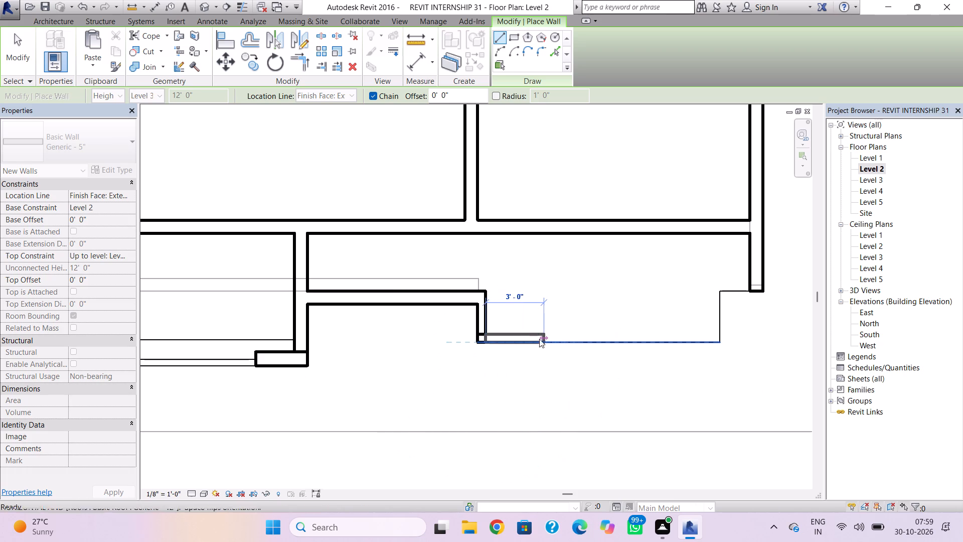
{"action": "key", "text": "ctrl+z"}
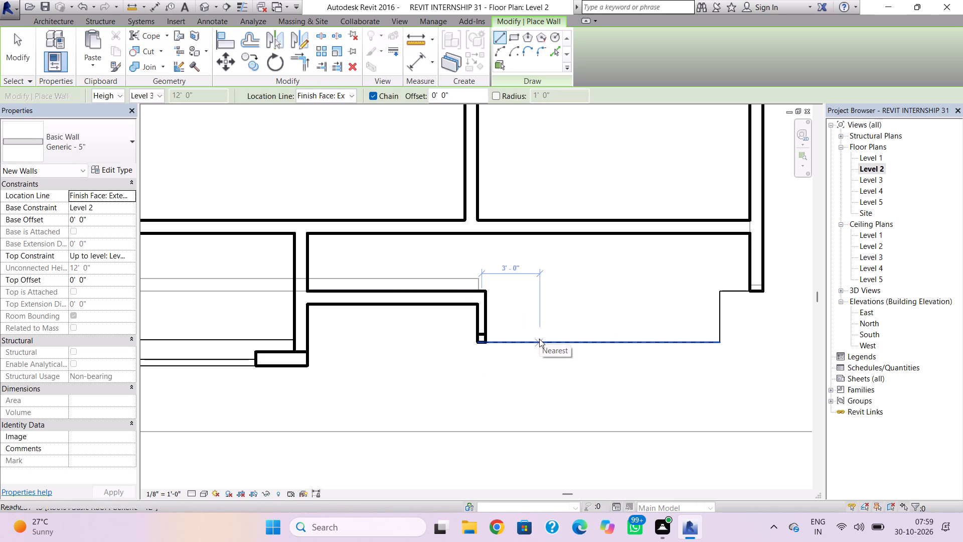
Continue the Generic - 5" walls about 12' east along the projection's south edge, then around its east side to the exterior east wall.
{"action": "left_click", "coordinate": [490, 345]}
{"action": "key", "text": "space"}
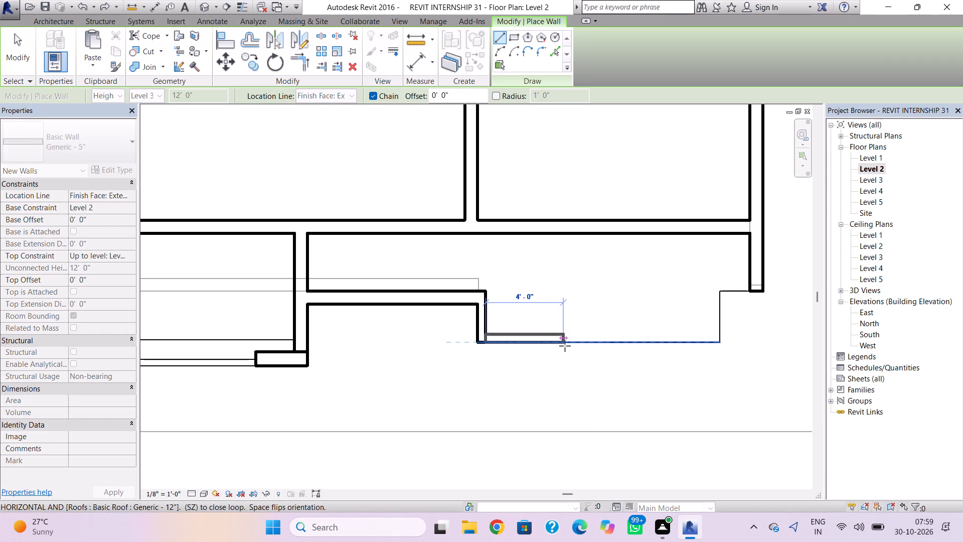
{"action": "left_click", "coordinate": [722, 338]}
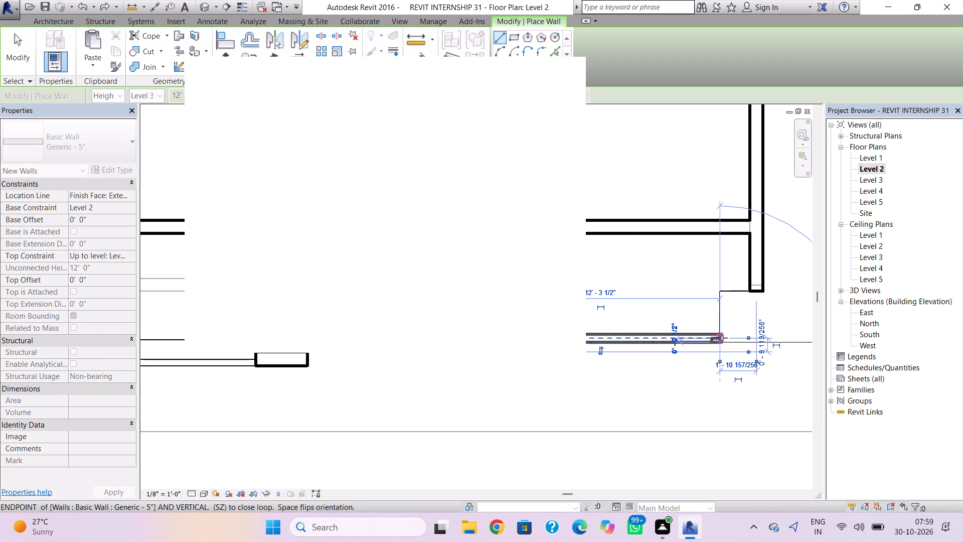
{"action": "key", "text": "Escape"}
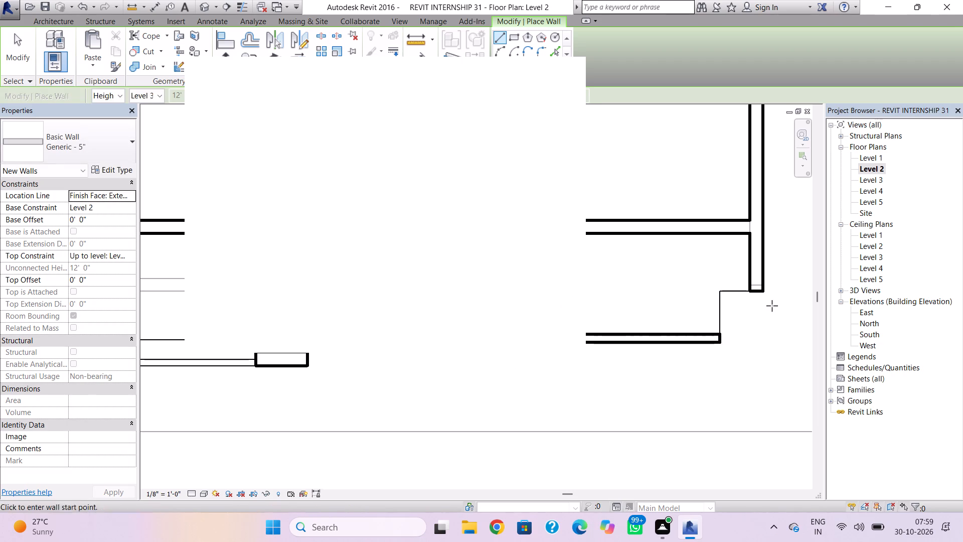
{"action": "left_click", "coordinate": [719, 330]}
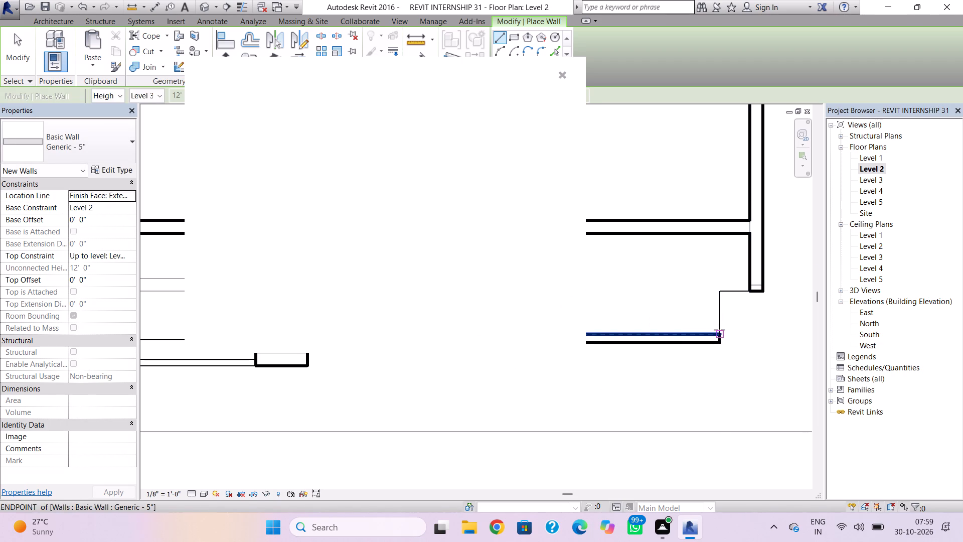
{"action": "key", "text": "space"}
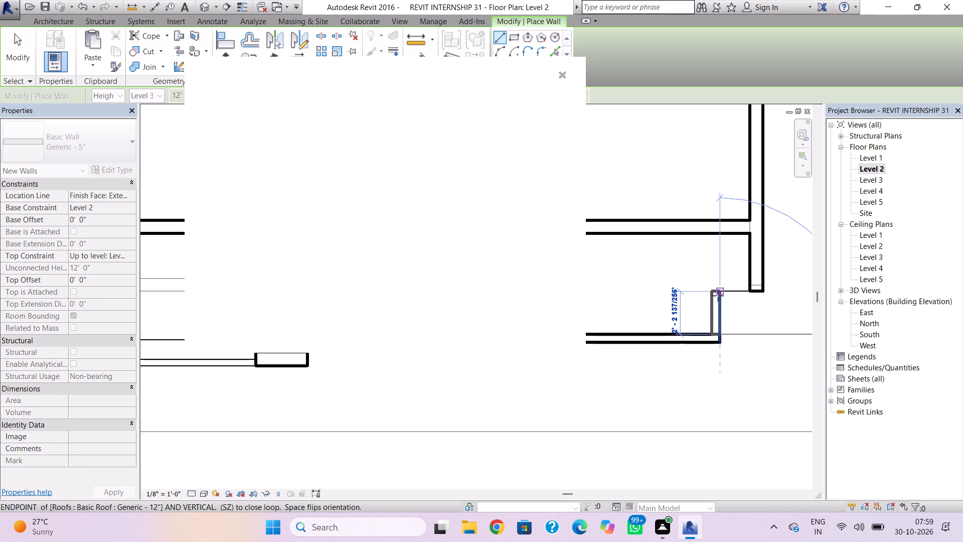
{"action": "left_click", "coordinate": [718, 296]}
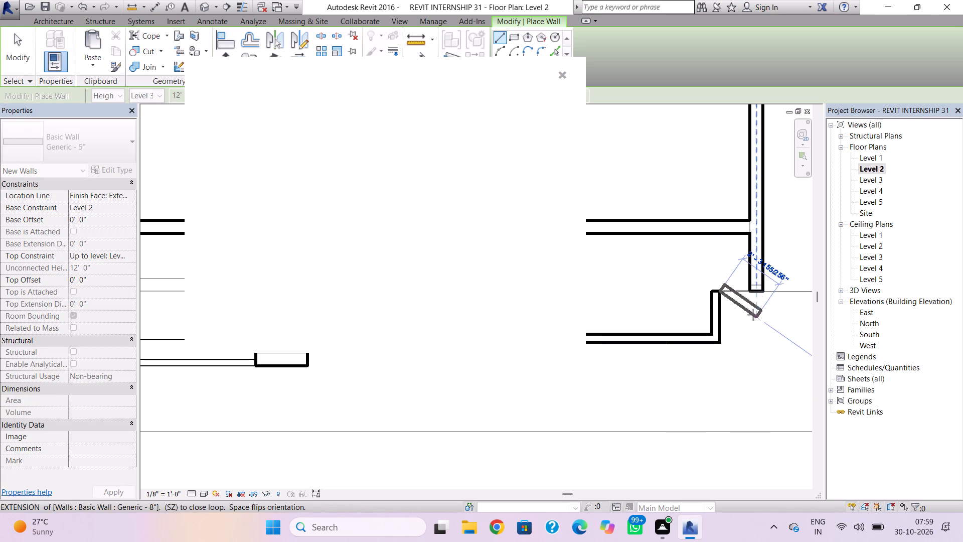
{"action": "left_click", "coordinate": [748, 289]}
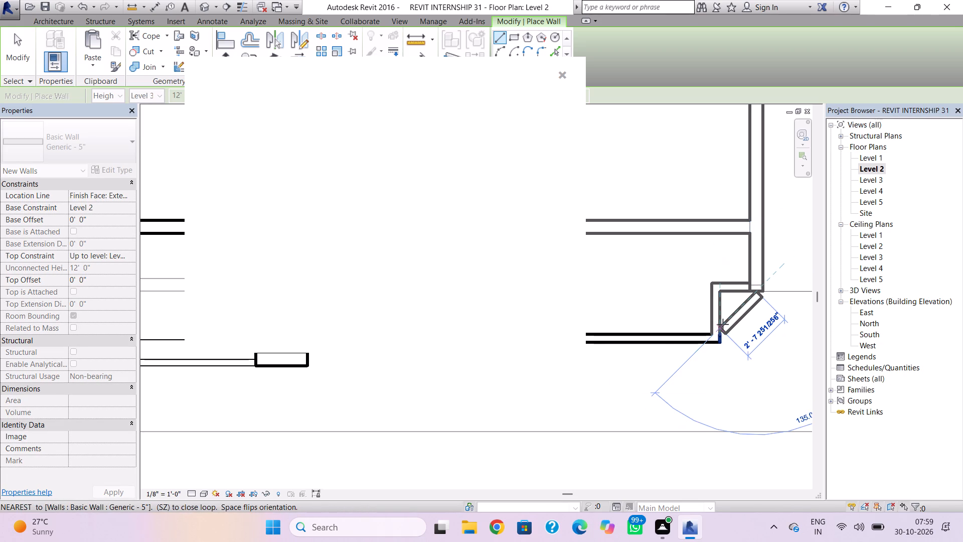
{"action": "key", "text": "Escape"}
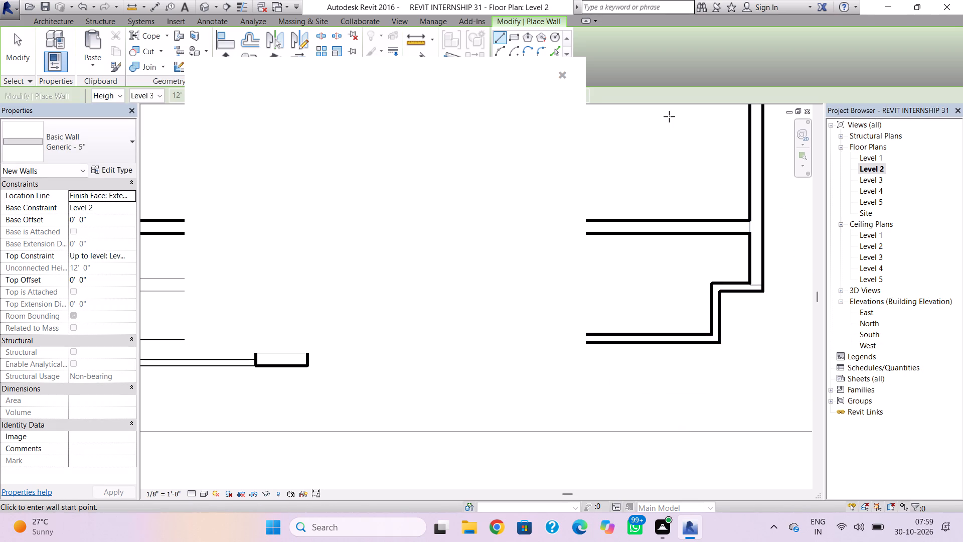
{"action": "left_click", "coordinate": [564, 76]}
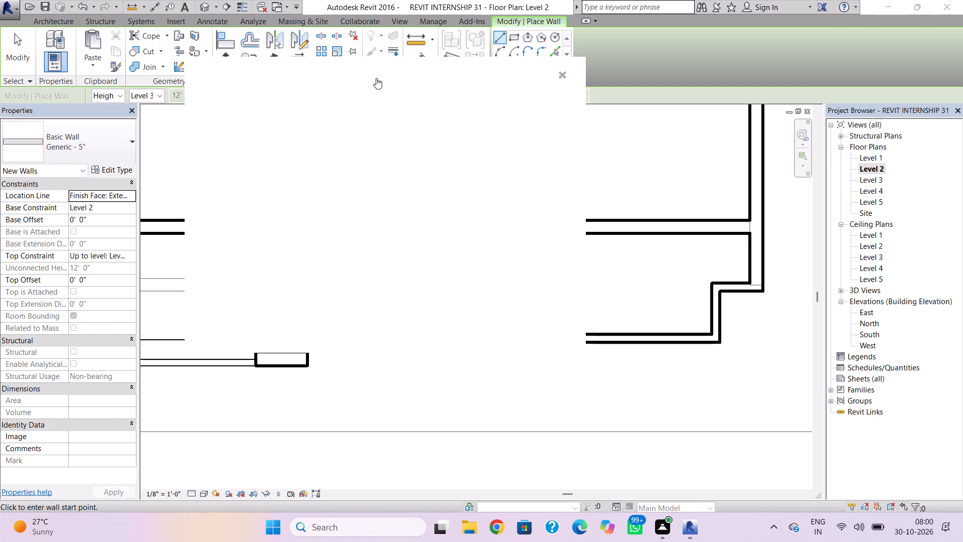
Examine the new south bay walls in 3D and return to the Level 2 floor plan.
{"action": "left_click", "coordinate": [203, 9]}
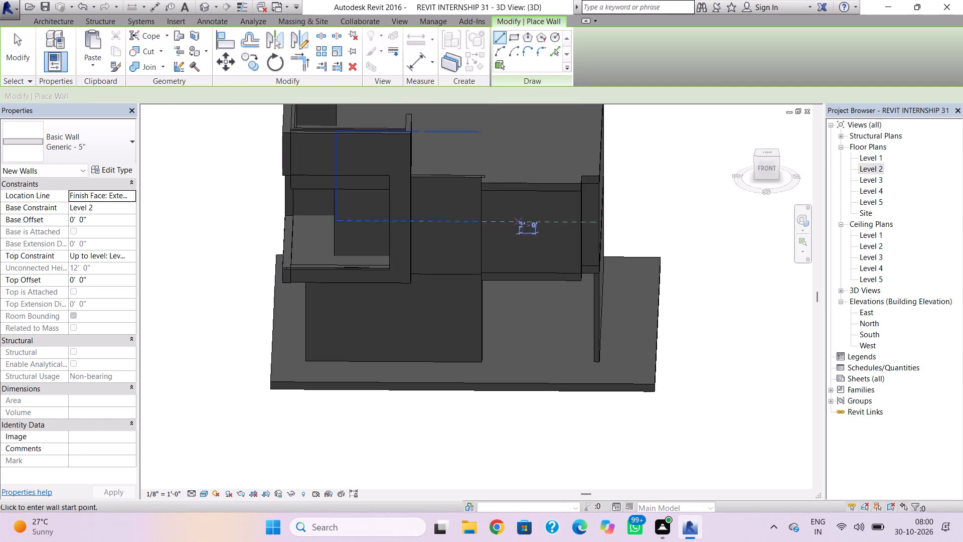
{"action": "double_click", "coordinate": [864, 170]}
{"action": "scroll", "coordinate": [660, 339], "scroll_direction": "down", "scroll_amount": 3}
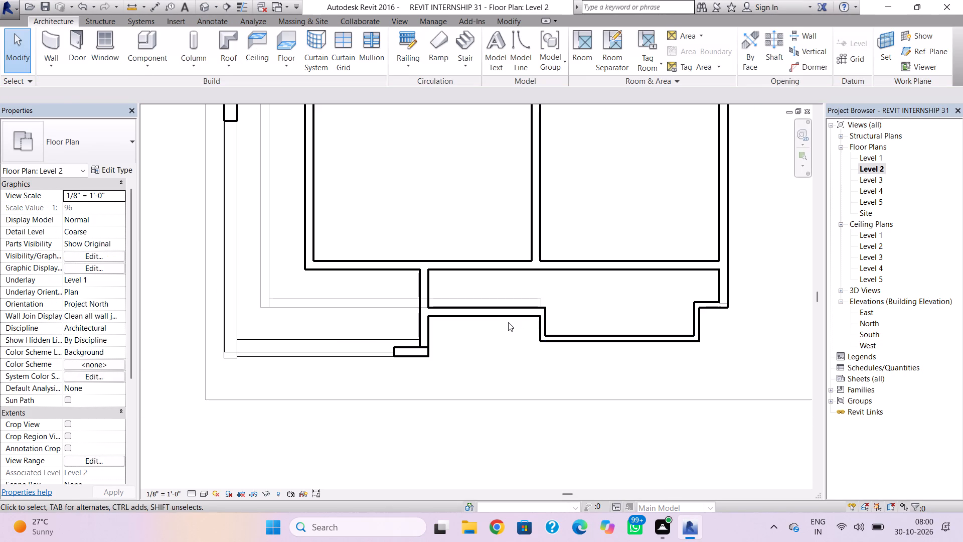
Set the Top Offset of the four Generic - 5" walls around the Level 2 south projection to -8'.
{"action": "key", "text": "Escape"}
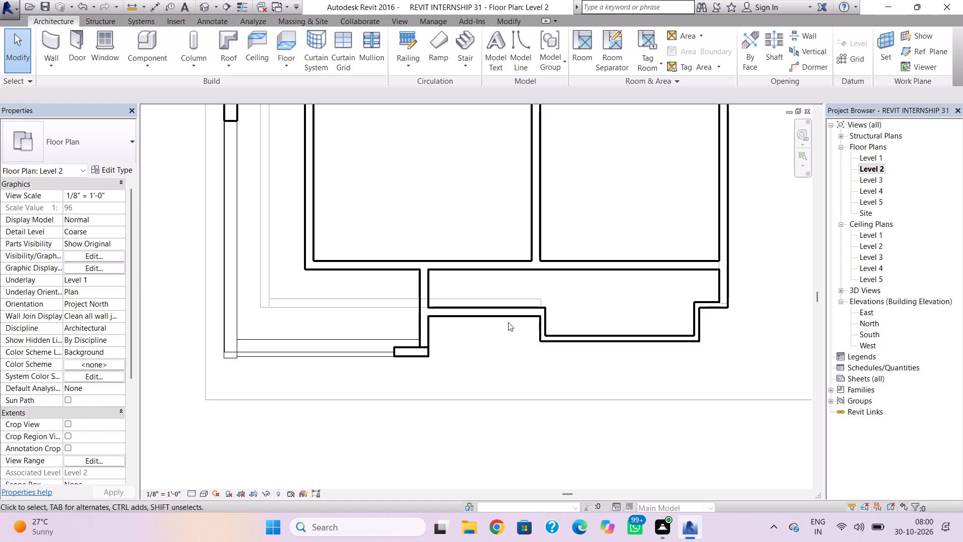
{"action": "left_click", "coordinate": [549, 326]}
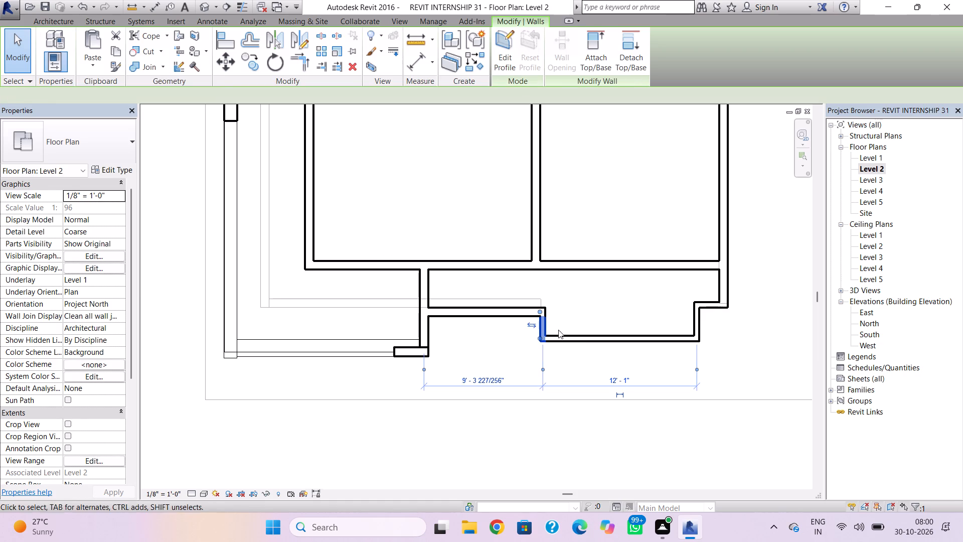
{"action": "left_click", "coordinate": [568, 338], "text": "ctrl"}
{"action": "left_click", "coordinate": [694, 317], "text": "ctrl"}
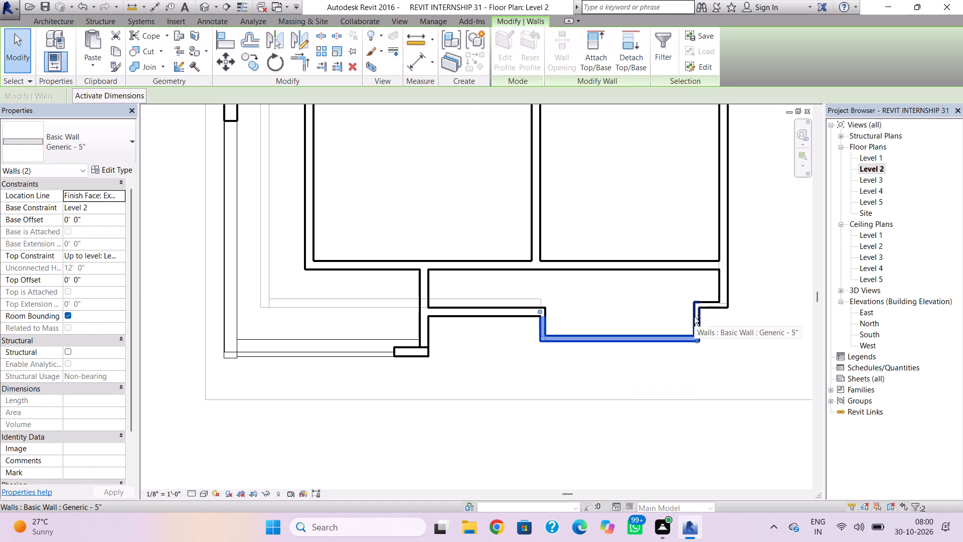
{"action": "left_click", "coordinate": [707, 307], "text": "ctrl"}
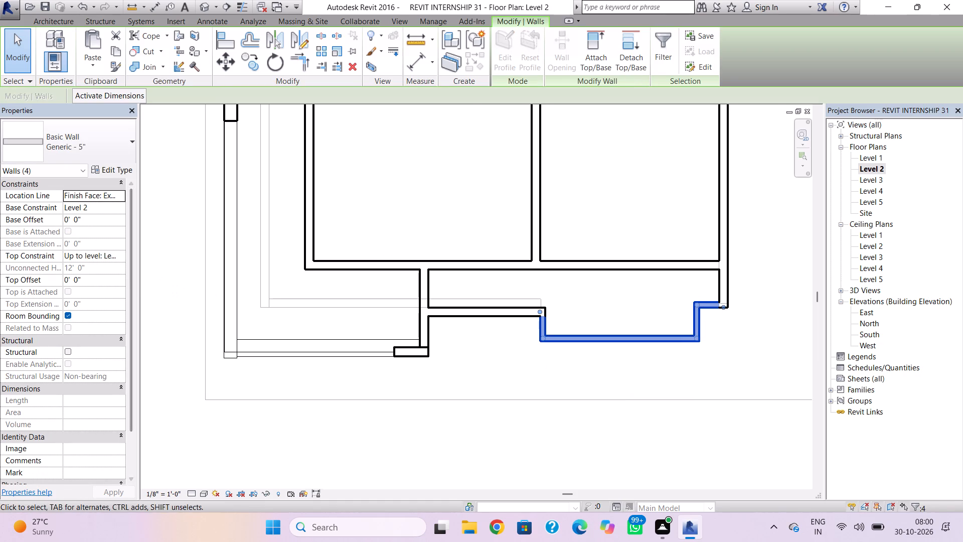
{"action": "left_click", "coordinate": [122, 281]}
{"action": "key", "text": "minus"}
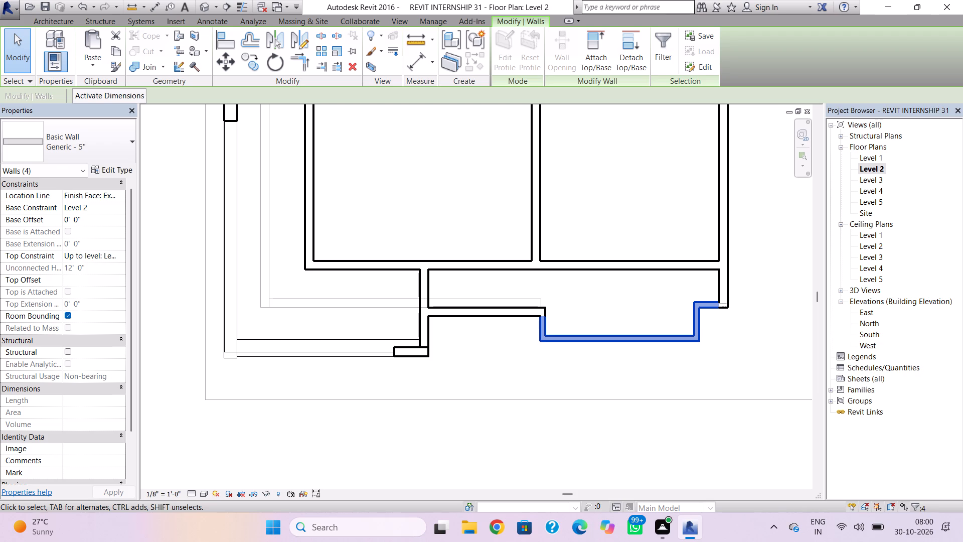
{"action": "type", "text": "8'"}
{"action": "key", "text": "Return"}
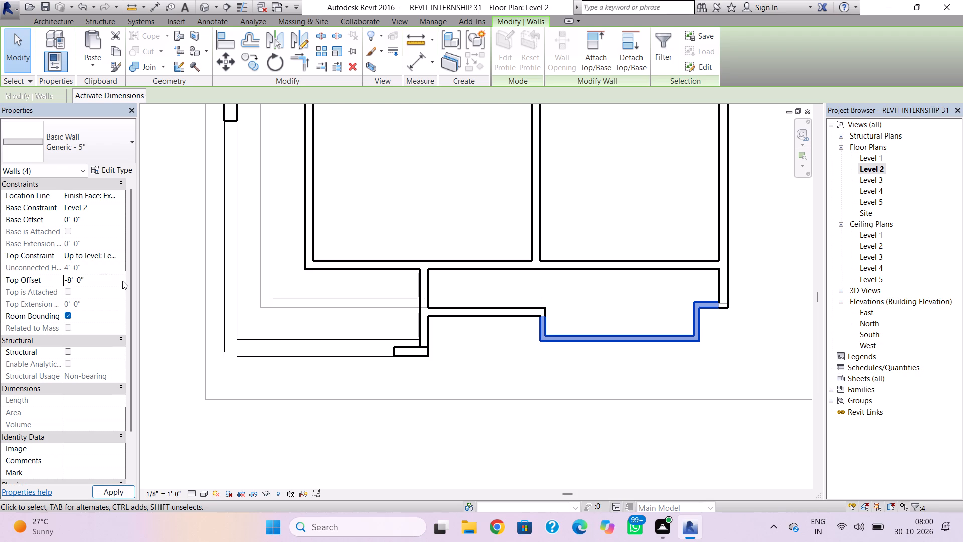
In 3D, copy the four low south bay walls from Level 2 and paste them aligned to Level 3.
{"action": "left_click", "coordinate": [207, 7]}
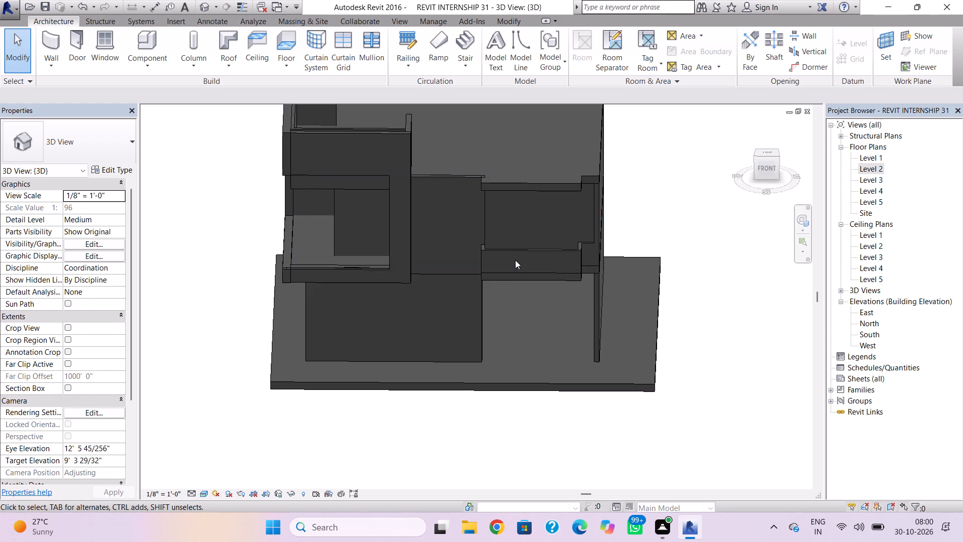
{"action": "right_click_drag", "start_coordinate": [491, 253], "coordinate": [505, 267], "text": "shift"}
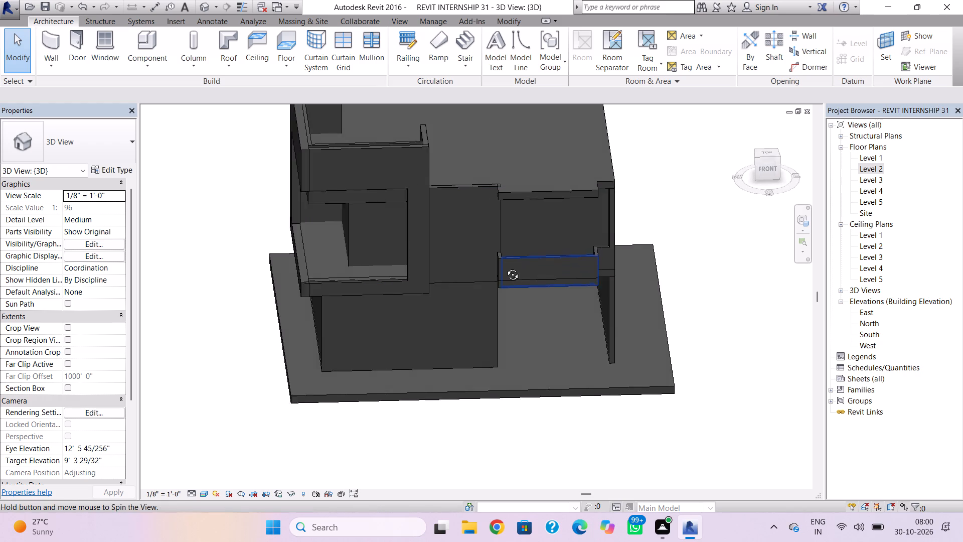
{"action": "right_click_drag", "start_coordinate": [505, 267], "coordinate": [513, 286], "text": "shift"}
{"action": "scroll", "coordinate": [515, 280], "scroll_direction": "up", "scroll_amount": 1}
{"action": "left_click", "coordinate": [515, 279]}
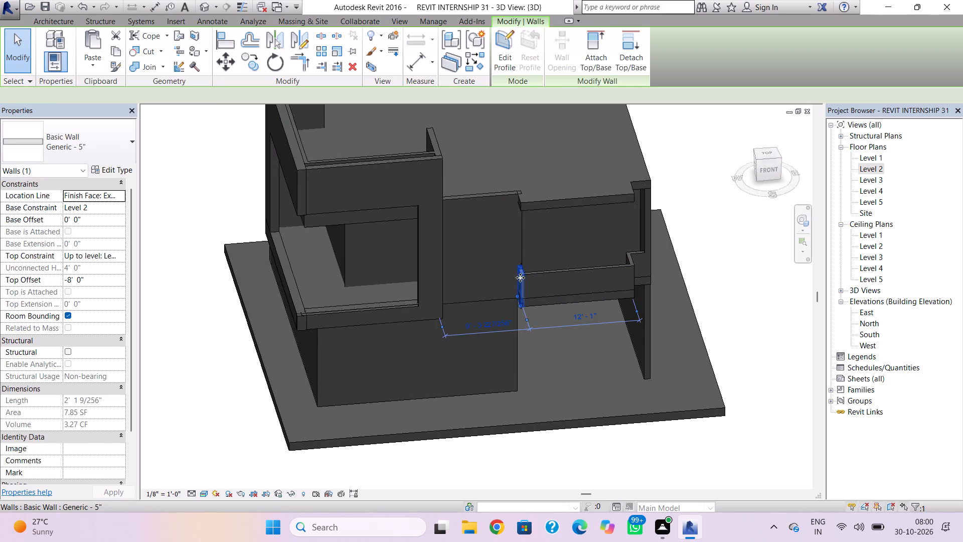
{"action": "left_click", "coordinate": [537, 275], "text": "ctrl"}
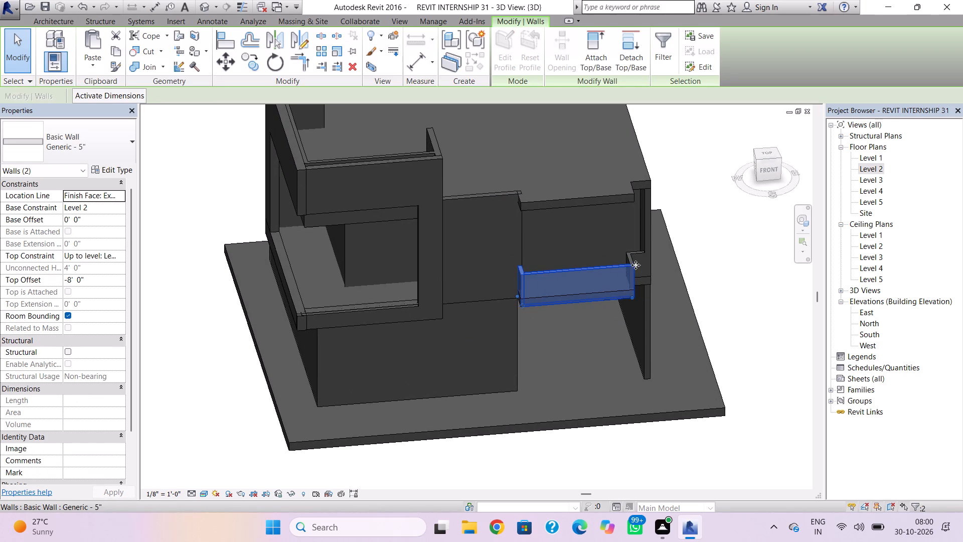
{"action": "scroll", "coordinate": [635, 265], "scroll_direction": "up", "scroll_amount": 4}
{"action": "left_click", "coordinate": [630, 248], "text": "ctrl"}
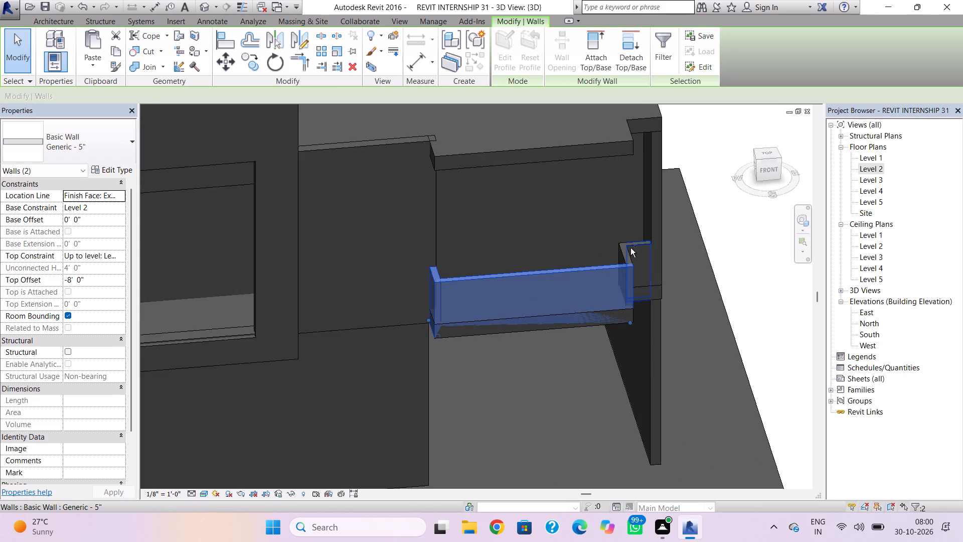
{"action": "left_click", "coordinate": [623, 250], "text": "ctrl"}
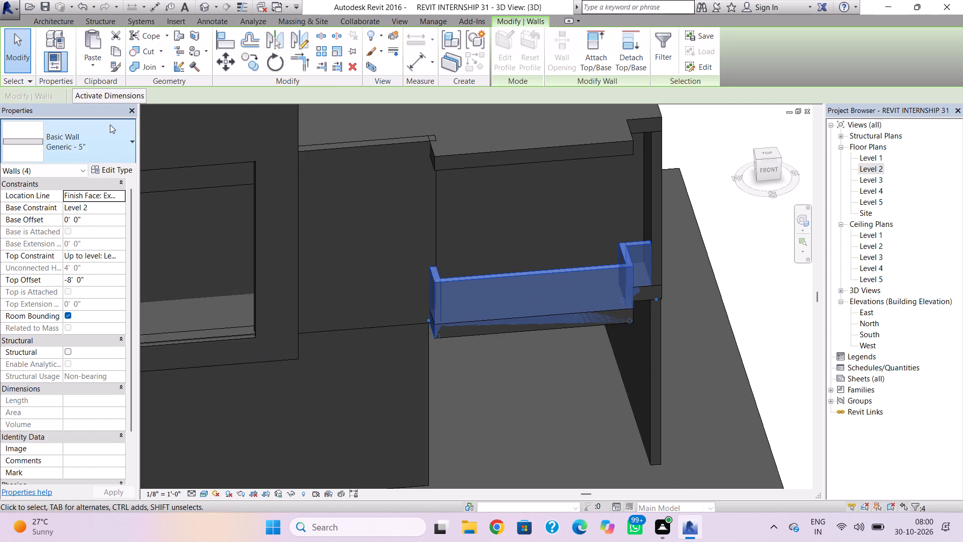
{"action": "left_click", "coordinate": [112, 54]}
{"action": "left_click", "coordinate": [97, 69]}
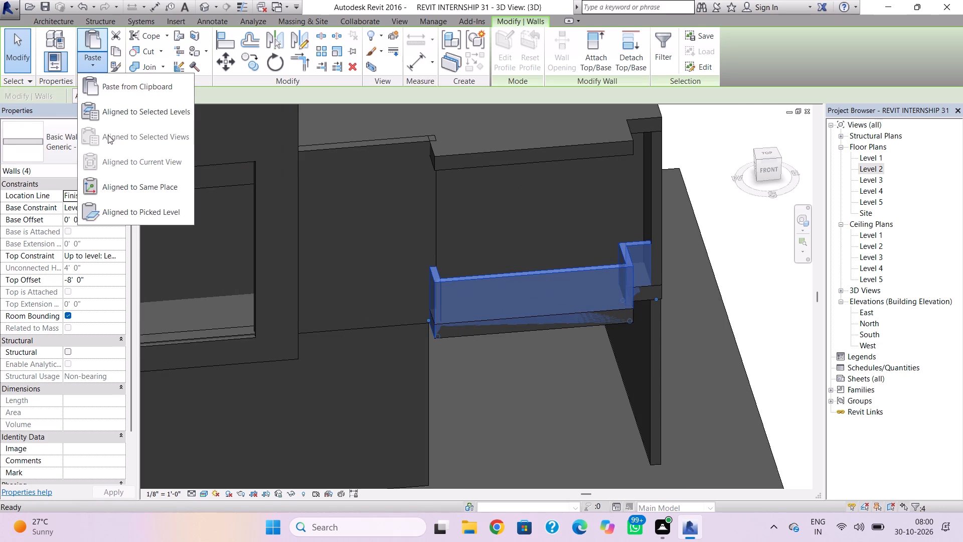
{"action": "left_click", "coordinate": [114, 116]}
{"action": "left_click", "coordinate": [424, 192]}
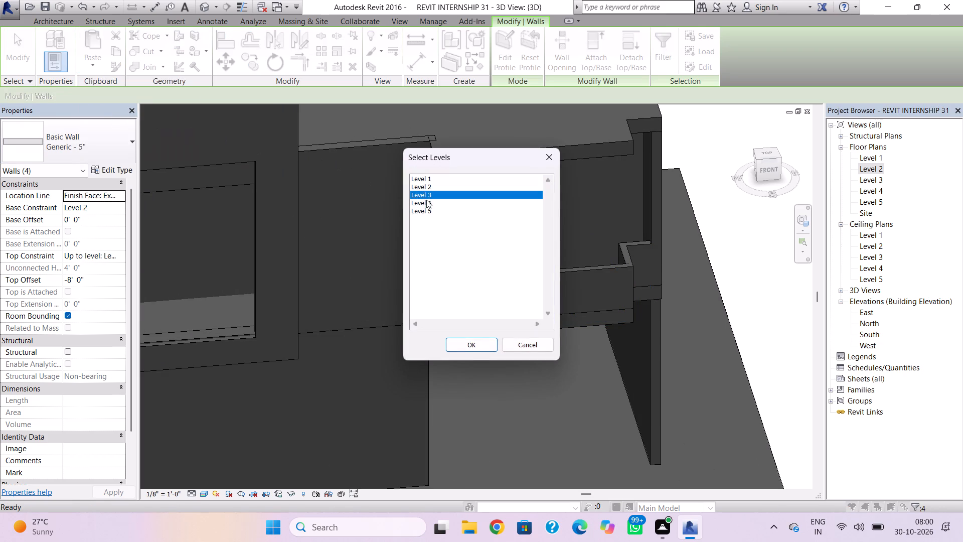
{"action": "left_click", "coordinate": [480, 348]}
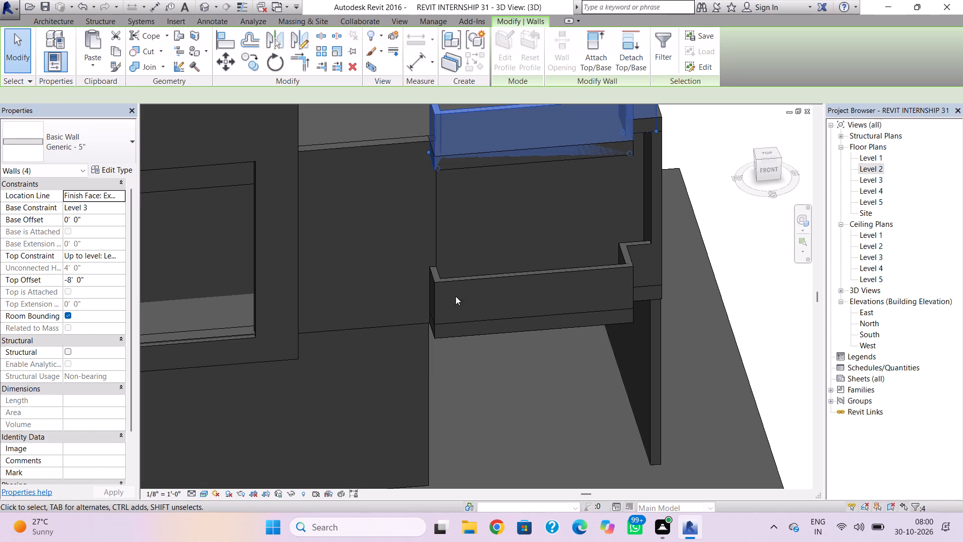
{"action": "key", "text": "Escape"}
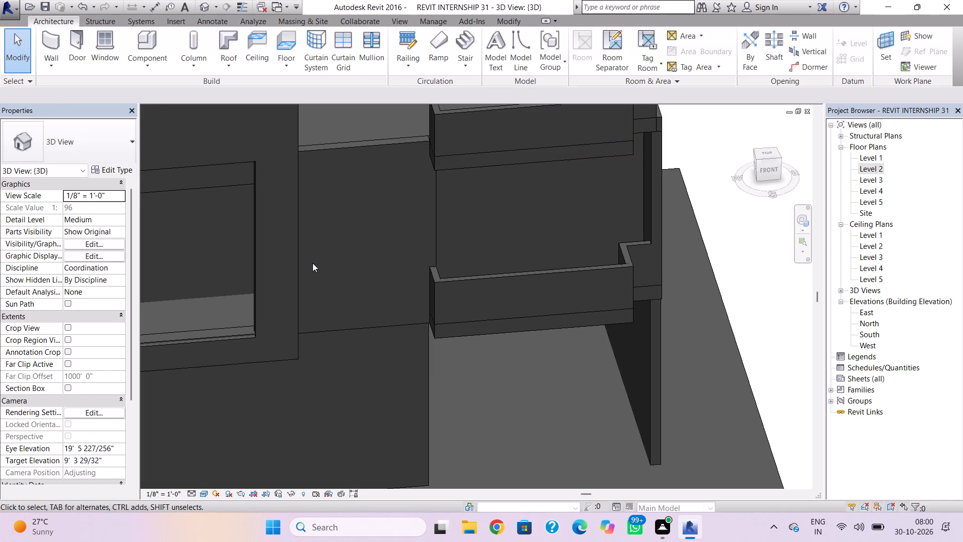
Delete the four original low walls around the south projection on Level 2, keeping the Level 3 copies.
{"action": "left_click", "coordinate": [438, 287]}
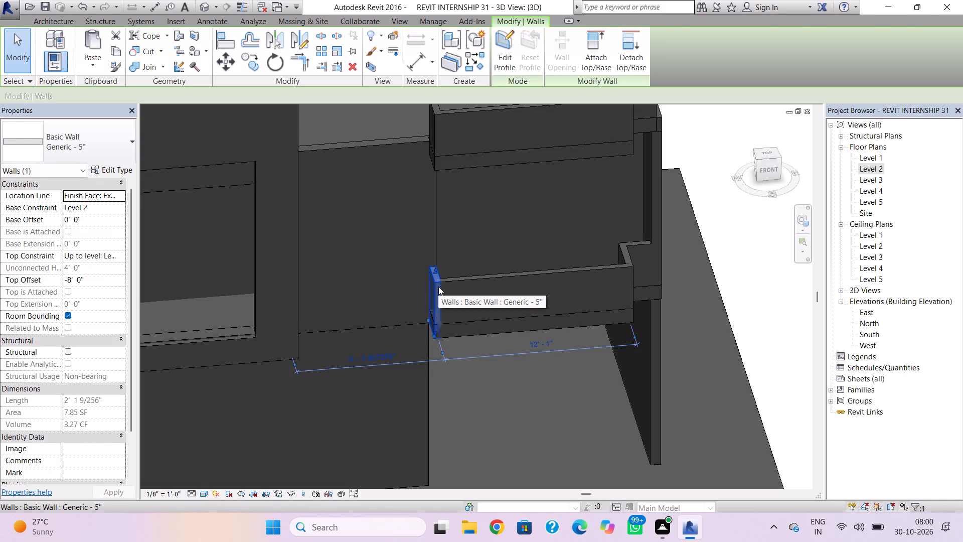
{"action": "key", "text": "Delete"}
{"action": "left_click", "coordinate": [438, 287]}
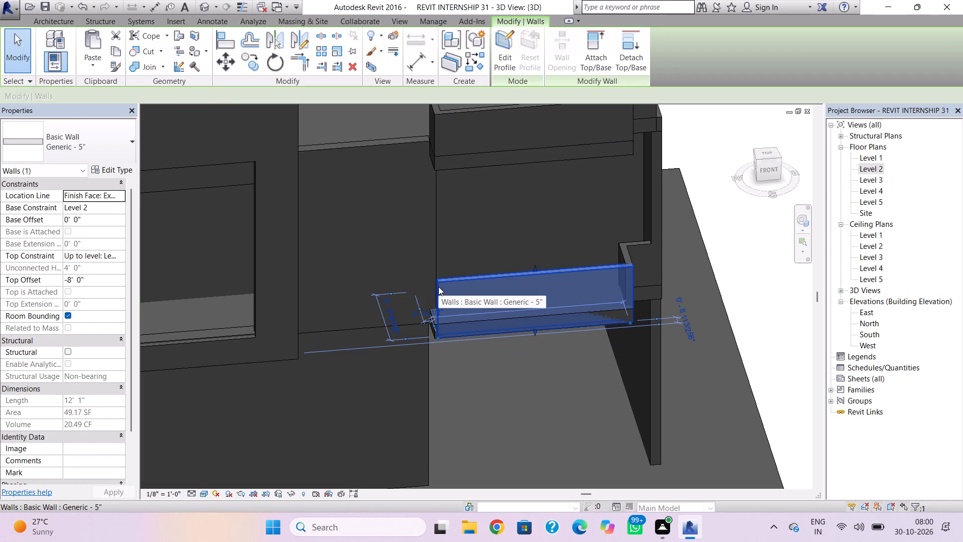
{"action": "left_click", "coordinate": [617, 251], "text": "ctrl"}
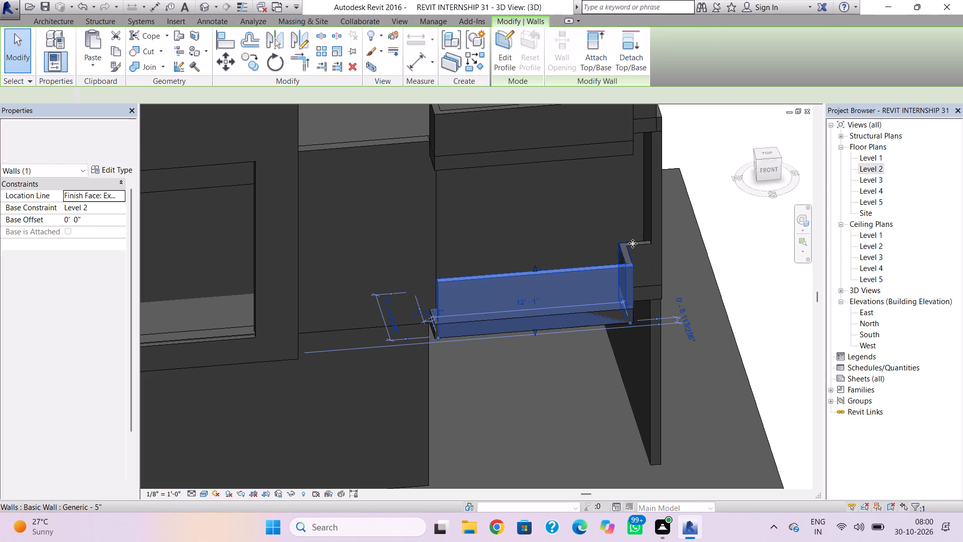
{"action": "left_click", "coordinate": [634, 242], "text": "ctrl"}
{"action": "key", "text": "Delete"}
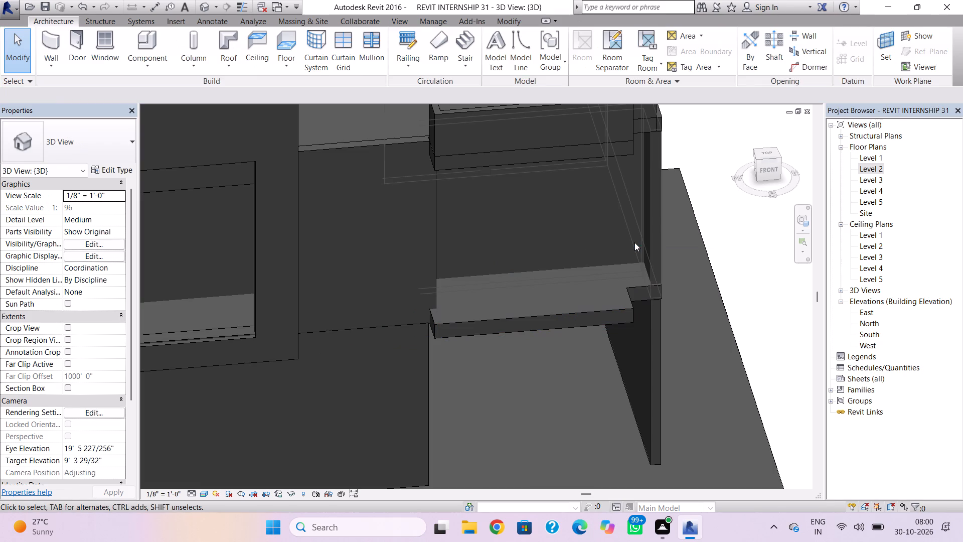
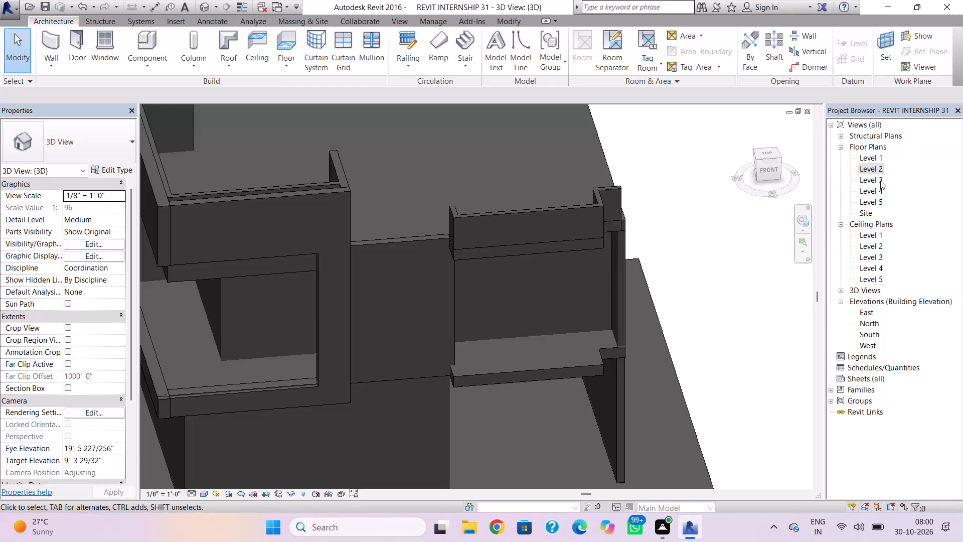
On Level 3, draw a Generic - 5" wall about 9'-4" long from the south projection's west end to the corner frame.
{"action": "double_click", "coordinate": [880, 181]}
{"action": "scroll", "coordinate": [694, 277], "scroll_direction": "down", "scroll_amount": 2}
{"action": "scroll", "coordinate": [674, 284], "scroll_direction": "up", "scroll_amount": 2}
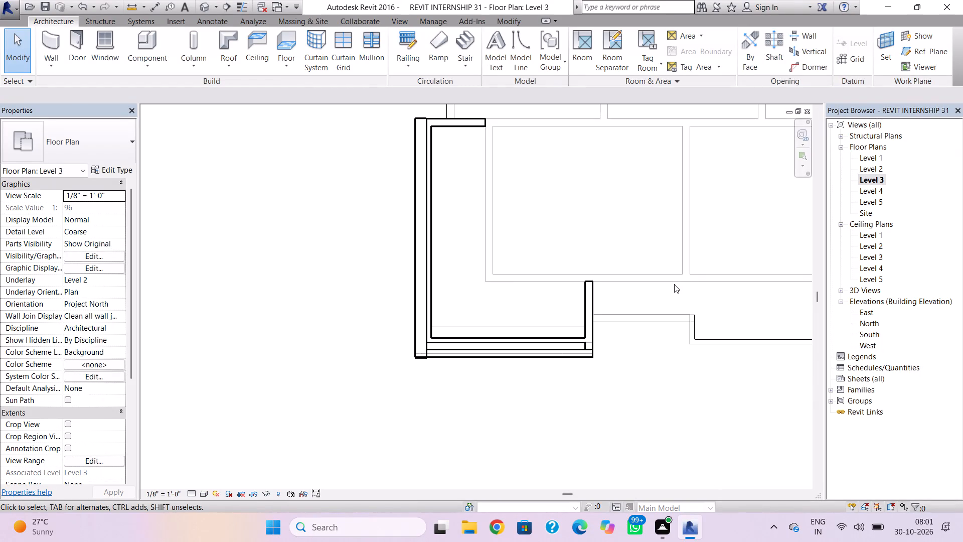
{"action": "middle_click_drag", "start_coordinate": [674, 284], "coordinate": [555, 292]}
{"action": "scroll", "coordinate": [542, 295], "scroll_direction": "up", "scroll_amount": 1}
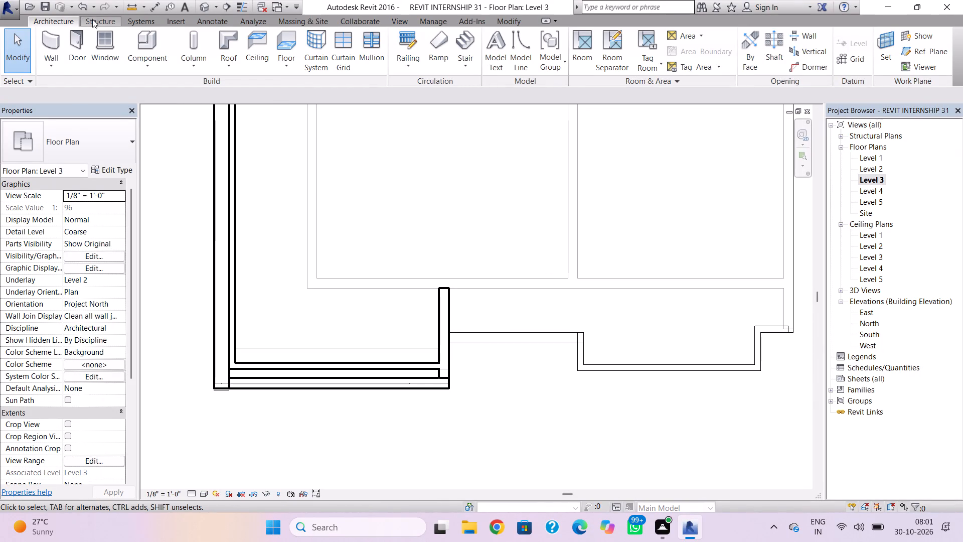
{"action": "left_click", "coordinate": [52, 41]}
{"action": "left_click", "coordinate": [71, 137]}
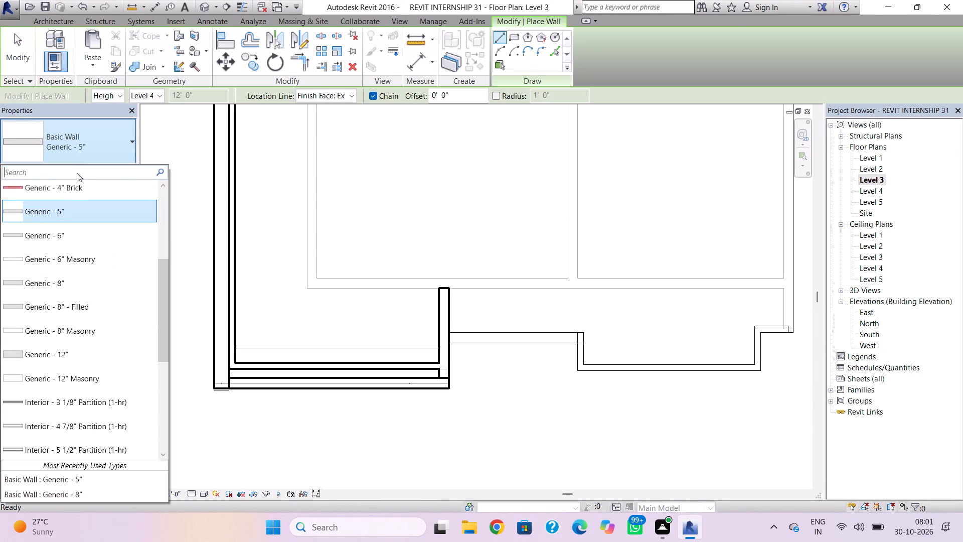
{"action": "left_click", "coordinate": [73, 210]}
{"action": "scroll", "coordinate": [582, 340], "scroll_direction": "up", "scroll_amount": 3}
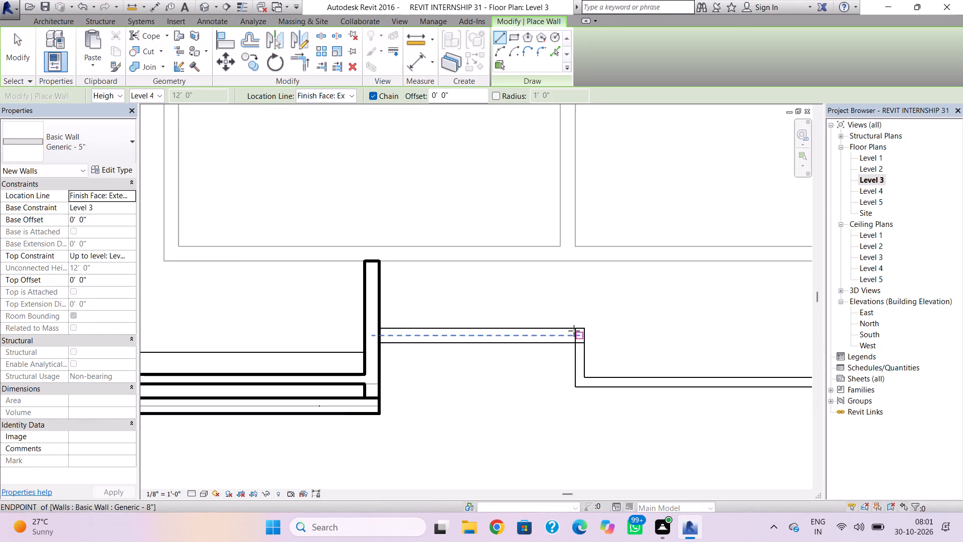
{"action": "left_click", "coordinate": [570, 329]}
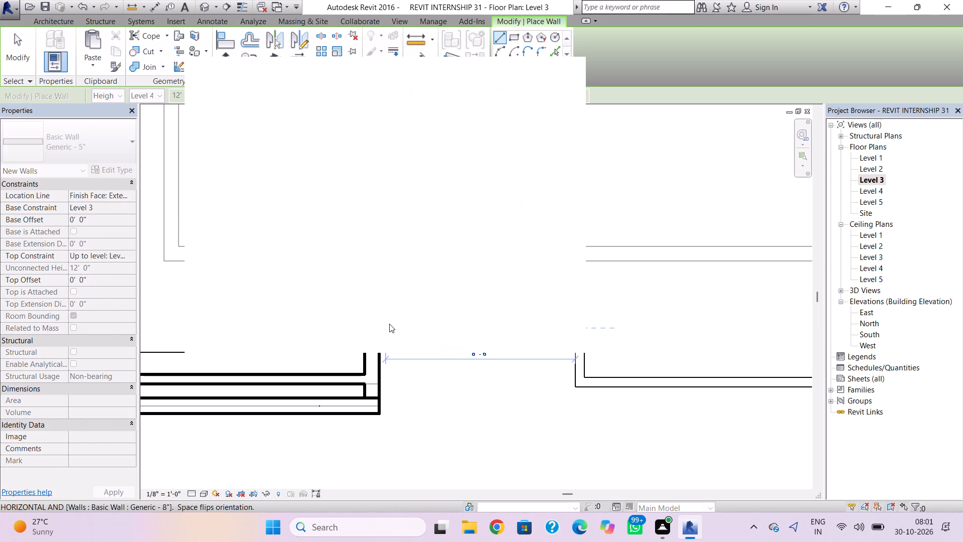
{"action": "key", "text": "space"}
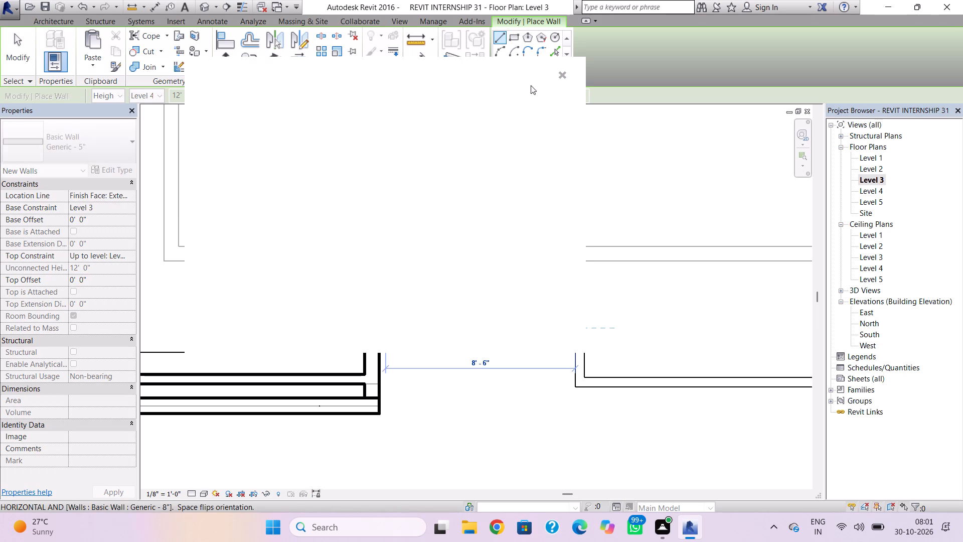
{"action": "left_click", "coordinate": [563, 75]}
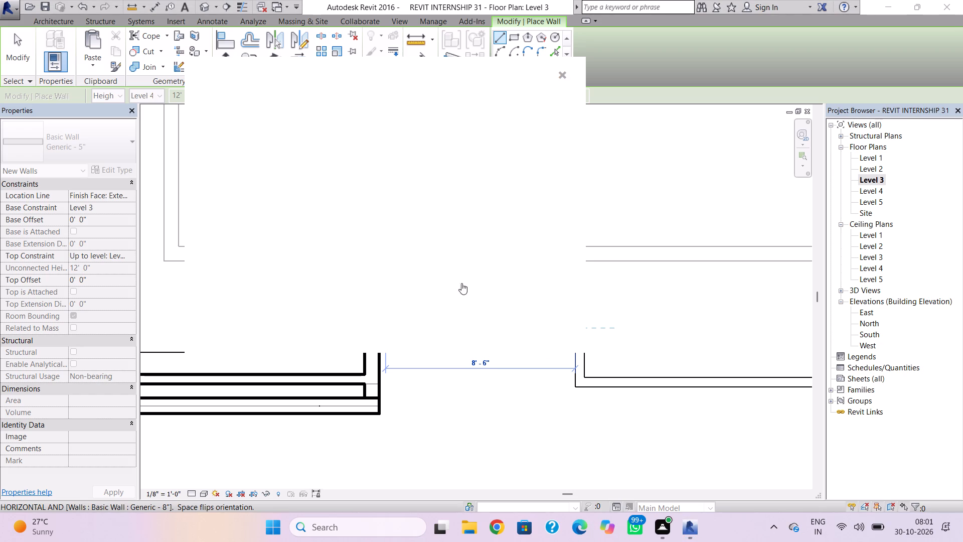
{"action": "left_click", "coordinate": [381, 330]}
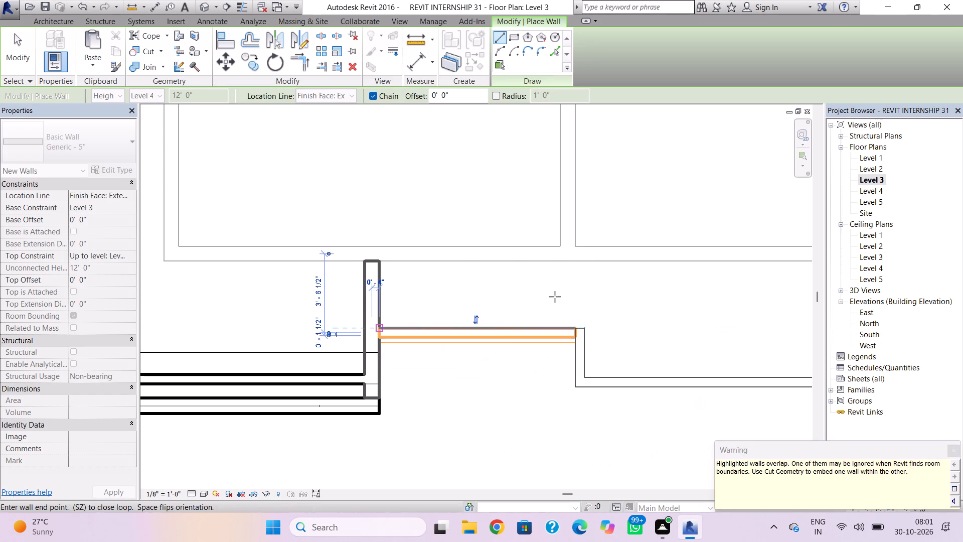
{"action": "key", "text": "Escape"}
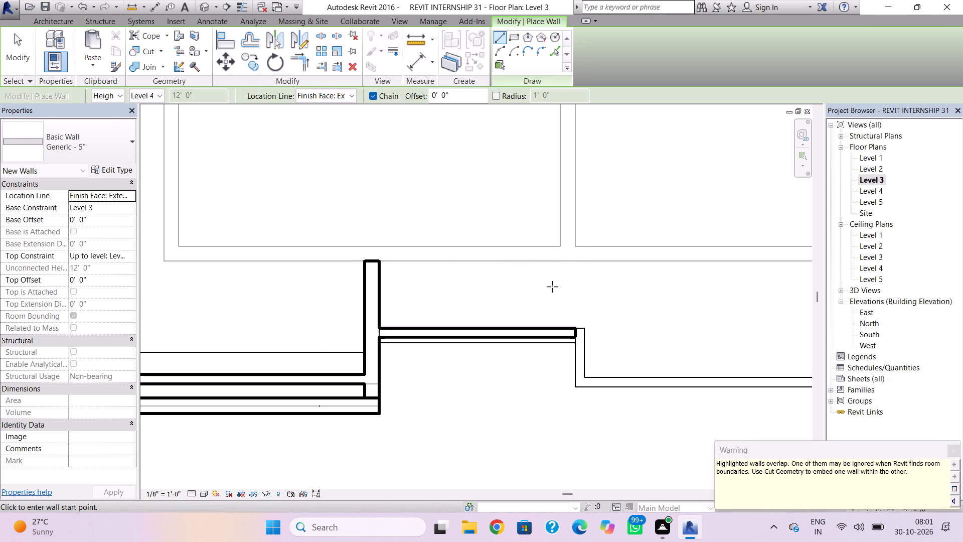
In 3D, set the Top Offset of the full-height Level 3 wall between the corner frame and south projection to -8'.
{"action": "left_click", "coordinate": [210, 11]}
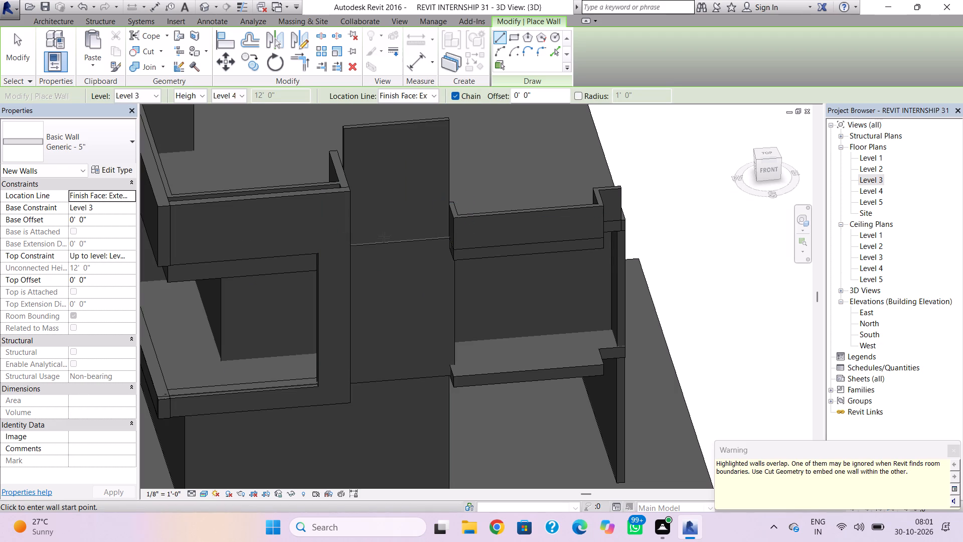
{"action": "key", "text": "Escape"}
{"action": "key", "text": "Escape"}
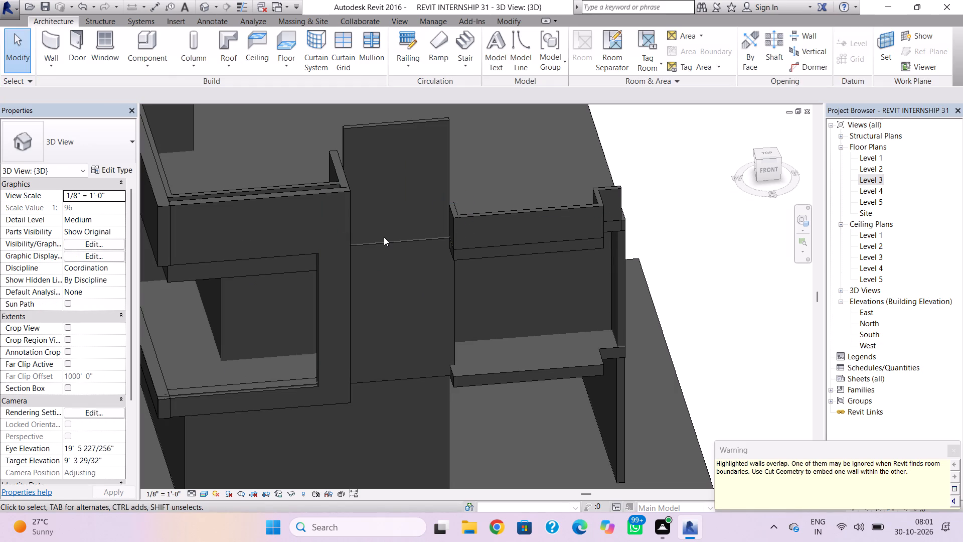
{"action": "left_click", "coordinate": [391, 121]}
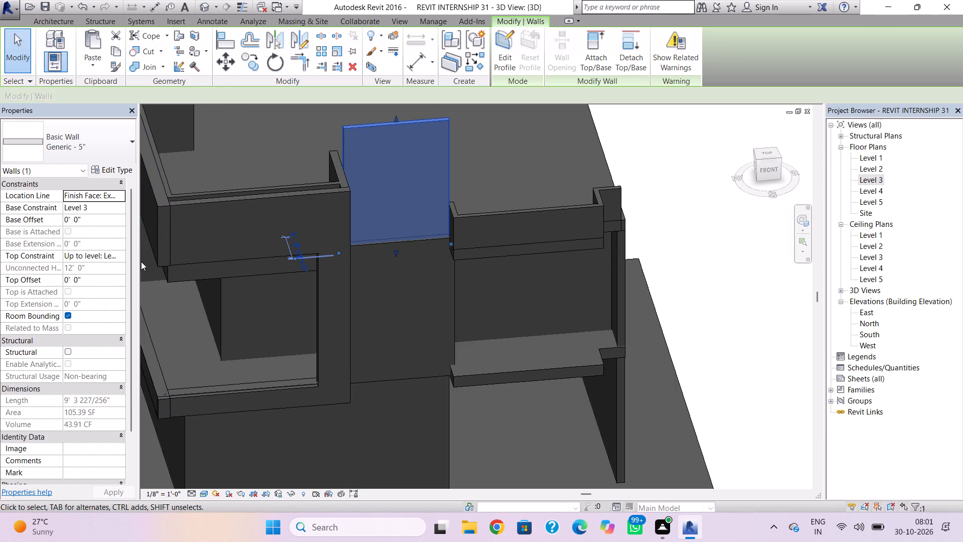
{"action": "left_click", "coordinate": [94, 278]}
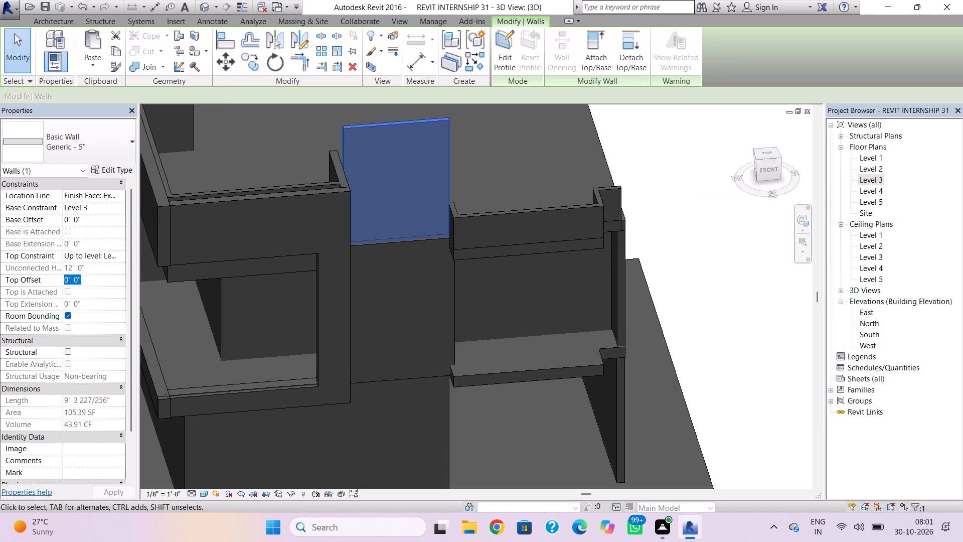
{"action": "key", "text": "minus"}
{"action": "type", "text": "8'"}
{"action": "key", "text": "Return"}
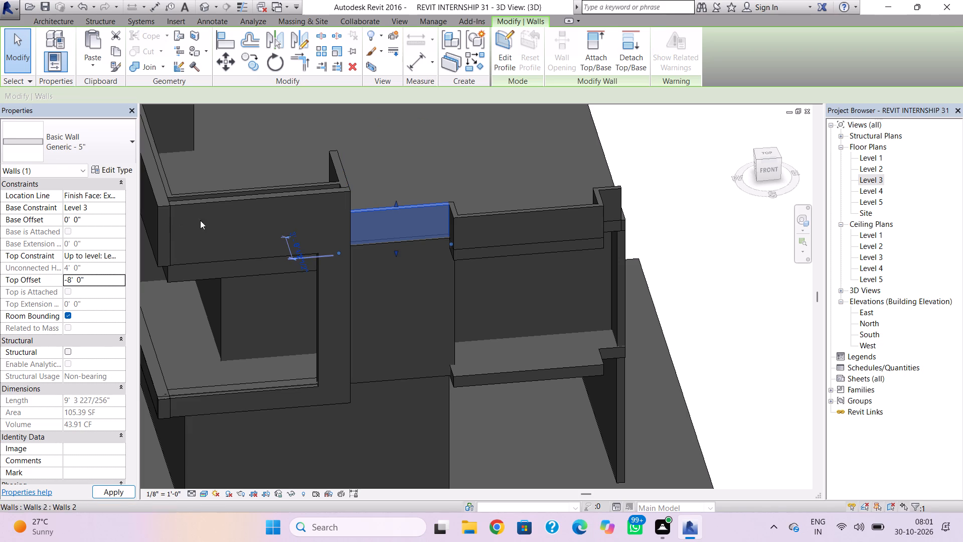
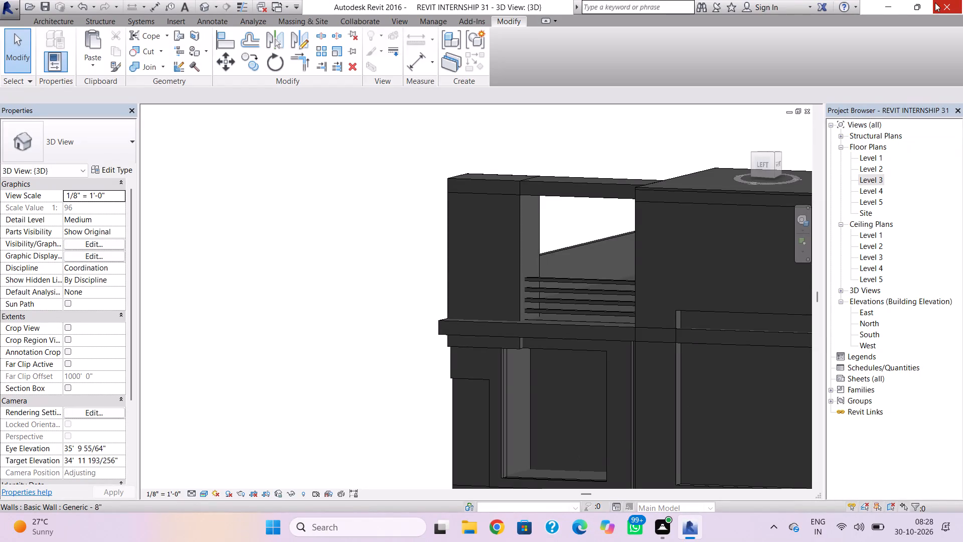
On Level 2, draw a Curtain Wall 1 about 8'-0" long across the opening in the north-west room's west wall, along the wall's outer face.
{"action": "scroll", "coordinate": [669, 304], "scroll_direction": "down", "scroll_amount": 3}
{"action": "middle_click_drag", "start_coordinate": [670, 300], "coordinate": [695, 214]}
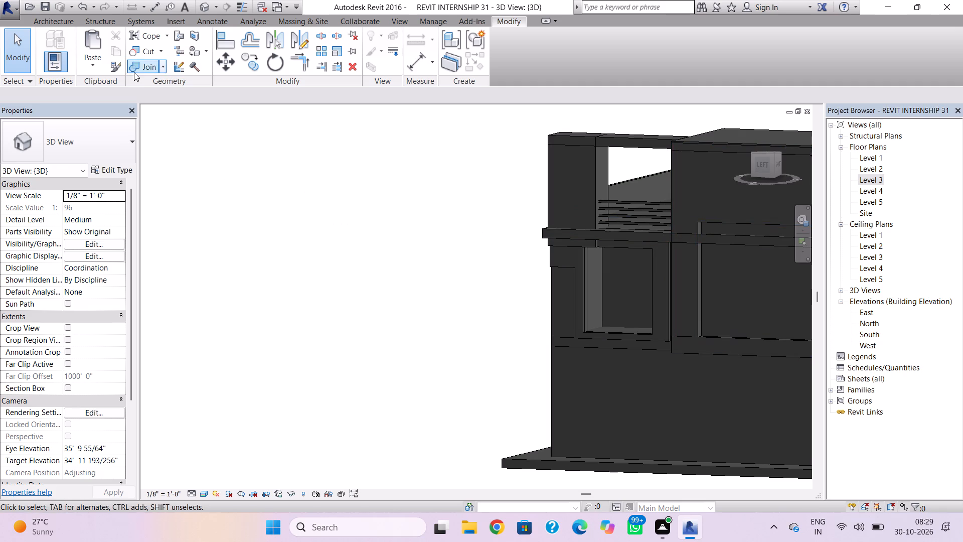
{"action": "left_click", "coordinate": [57, 20]}
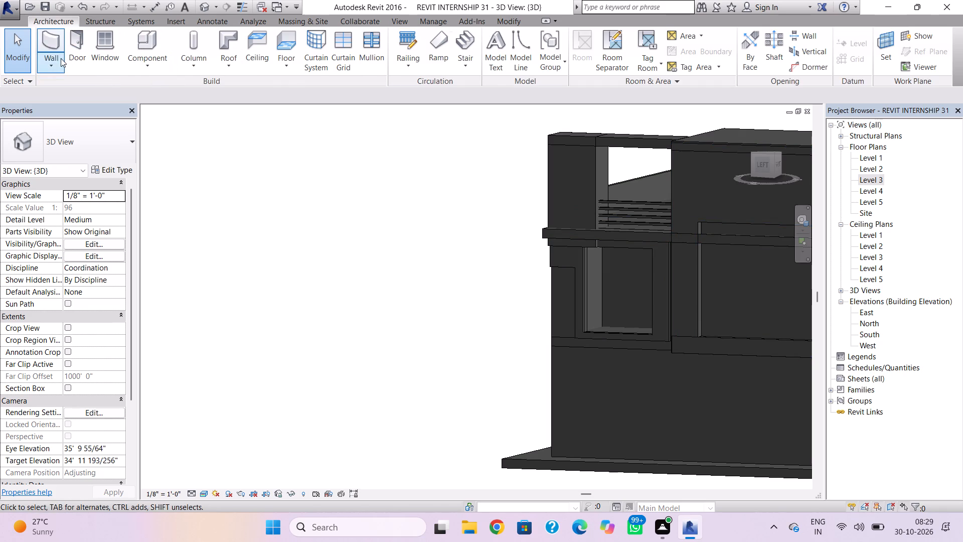
{"action": "left_click", "coordinate": [50, 53]}
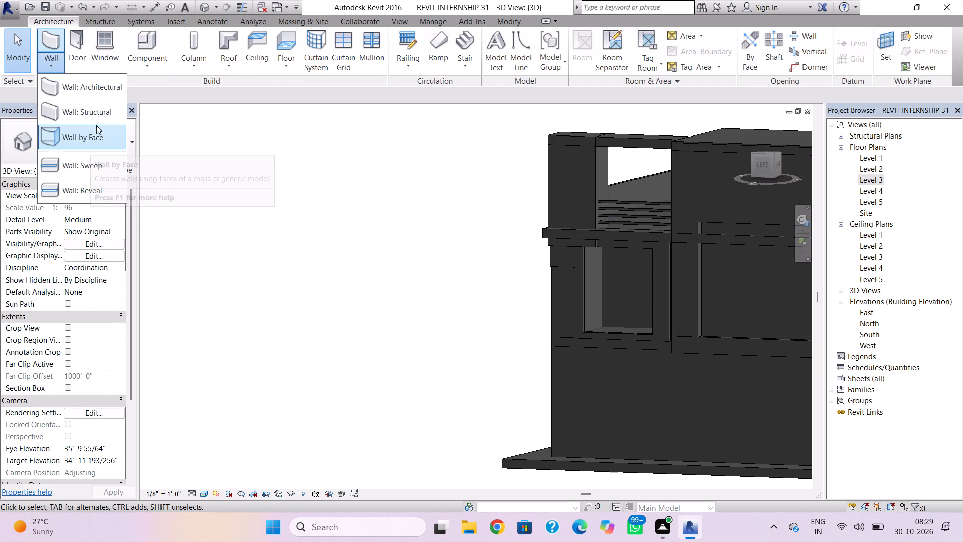
{"action": "left_click", "coordinate": [46, 46]}
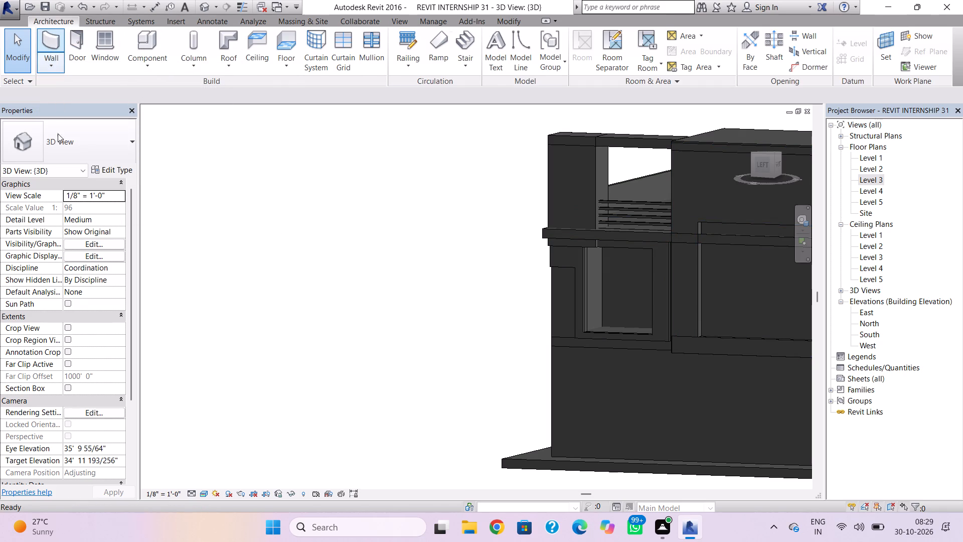
{"action": "left_click", "coordinate": [66, 140]}
{"action": "scroll", "coordinate": [95, 243], "scroll_direction": "down", "scroll_amount": 4}
{"action": "scroll", "coordinate": [124, 353], "scroll_direction": "down", "scroll_amount": 2}
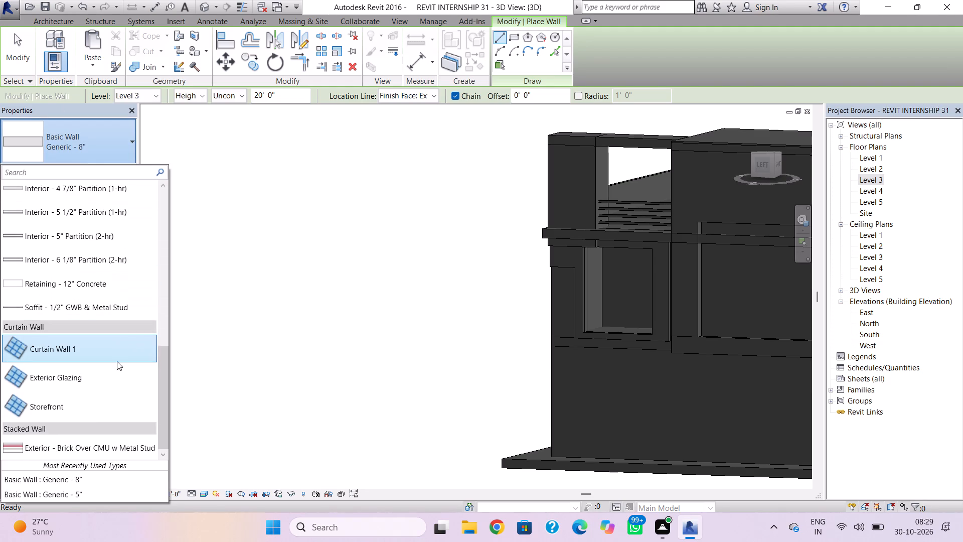
{"action": "left_click", "coordinate": [120, 345]}
{"action": "scroll", "coordinate": [694, 289], "scroll_direction": "down", "scroll_amount": 2}
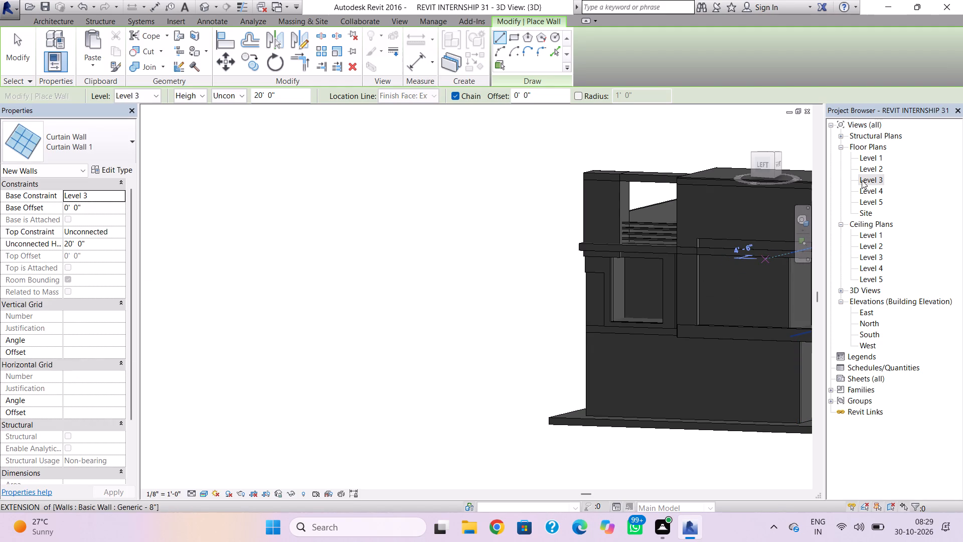
{"action": "double_click", "coordinate": [868, 170]}
{"action": "scroll", "coordinate": [503, 341], "scroll_direction": "down", "scroll_amount": 2}
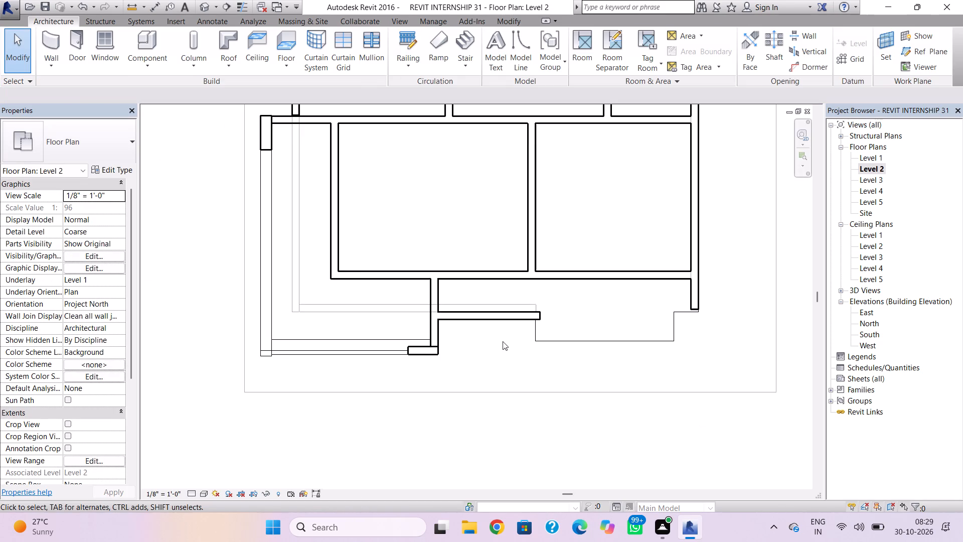
{"action": "scroll", "coordinate": [404, 330], "scroll_direction": "down", "scroll_amount": 1}
{"action": "middle_click_drag", "start_coordinate": [409, 332], "coordinate": [509, 398]}
{"action": "scroll", "coordinate": [509, 402], "scroll_direction": "down", "scroll_amount": 2}
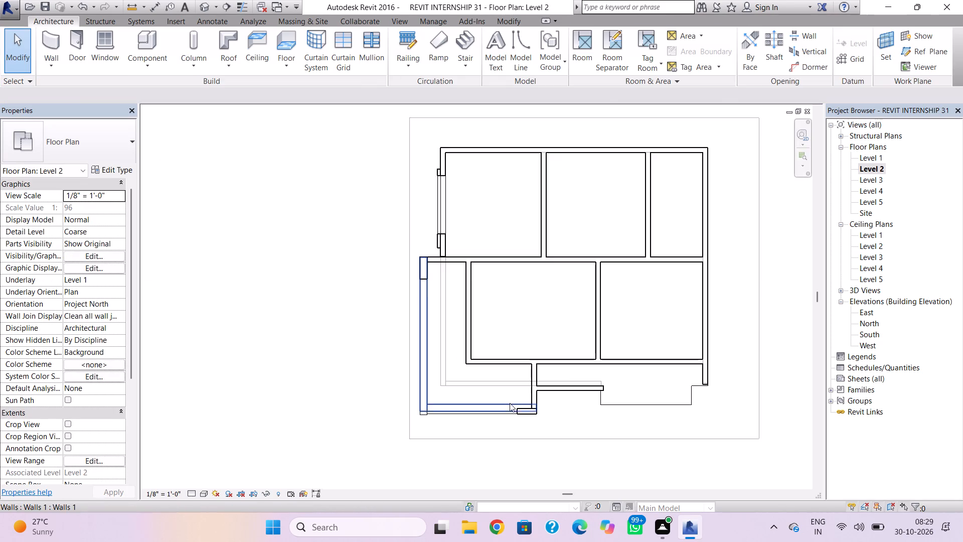
{"action": "middle_click_drag", "start_coordinate": [510, 403], "coordinate": [512, 436]}
{"action": "scroll", "coordinate": [500, 422], "scroll_direction": "up", "scroll_amount": 1}
{"action": "scroll", "coordinate": [451, 215], "scroll_direction": "up", "scroll_amount": 3}
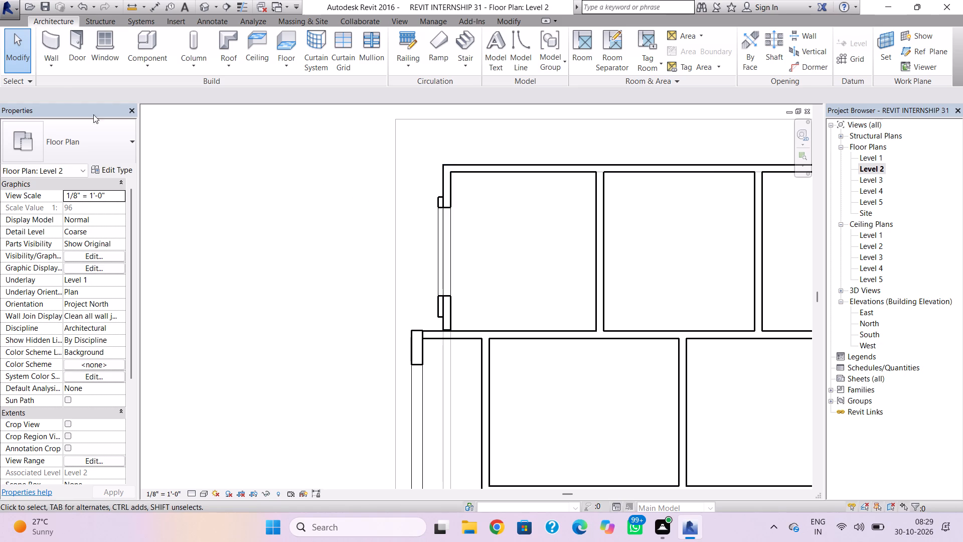
{"action": "left_click", "coordinate": [51, 42]}
{"action": "scroll", "coordinate": [427, 220], "scroll_direction": "up", "scroll_amount": 5}
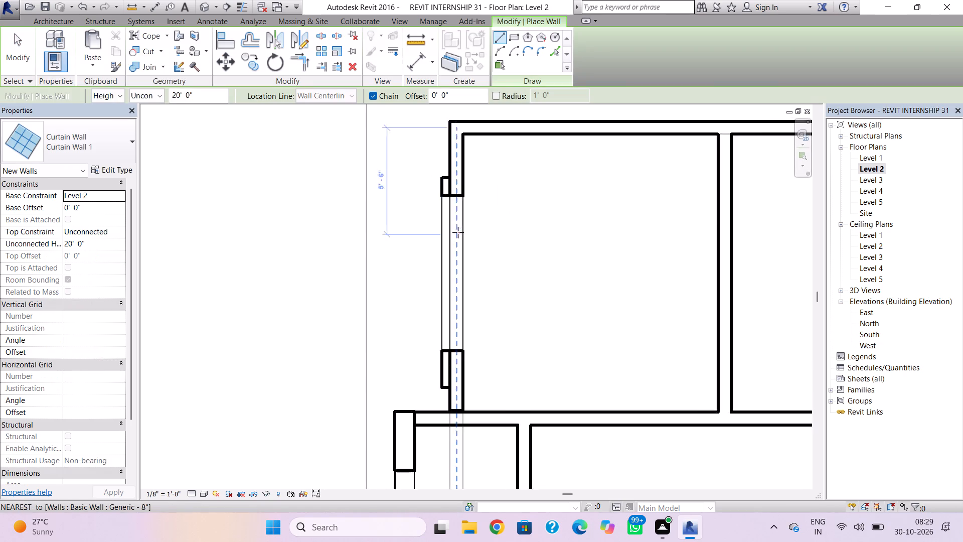
{"action": "scroll", "coordinate": [458, 232], "scroll_direction": "up", "scroll_amount": 1}
{"action": "left_click", "coordinate": [455, 185]}
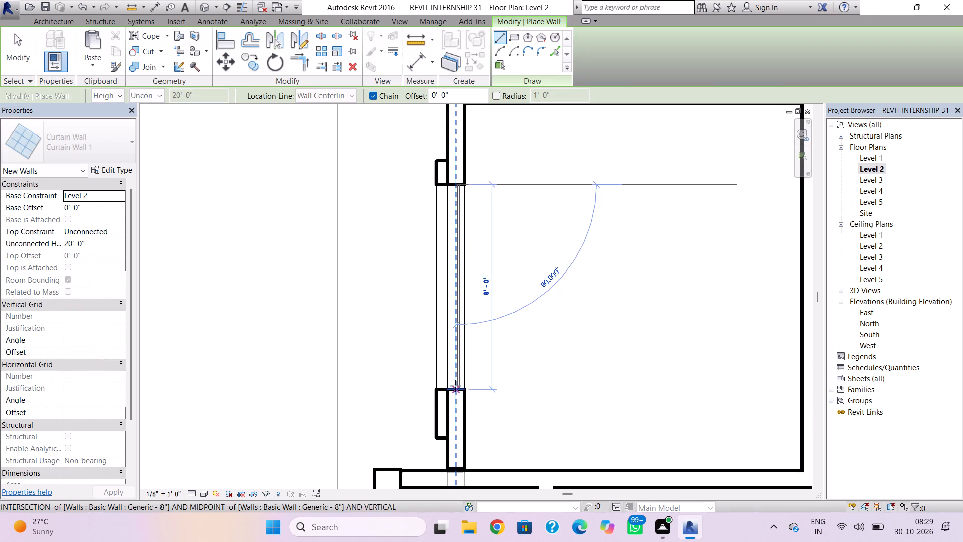
{"action": "key", "text": "Escape"}
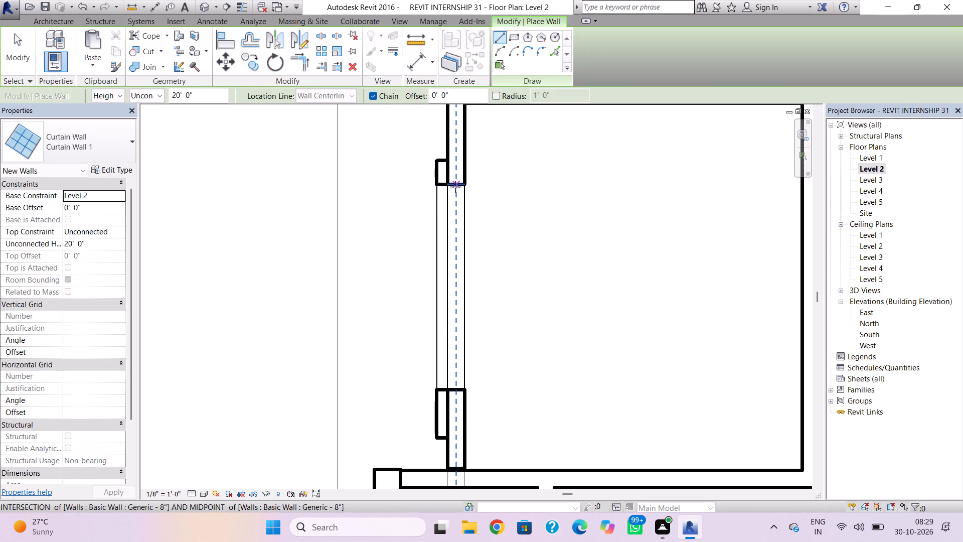
{"action": "scroll", "coordinate": [455, 187], "scroll_direction": "up", "scroll_amount": 1}
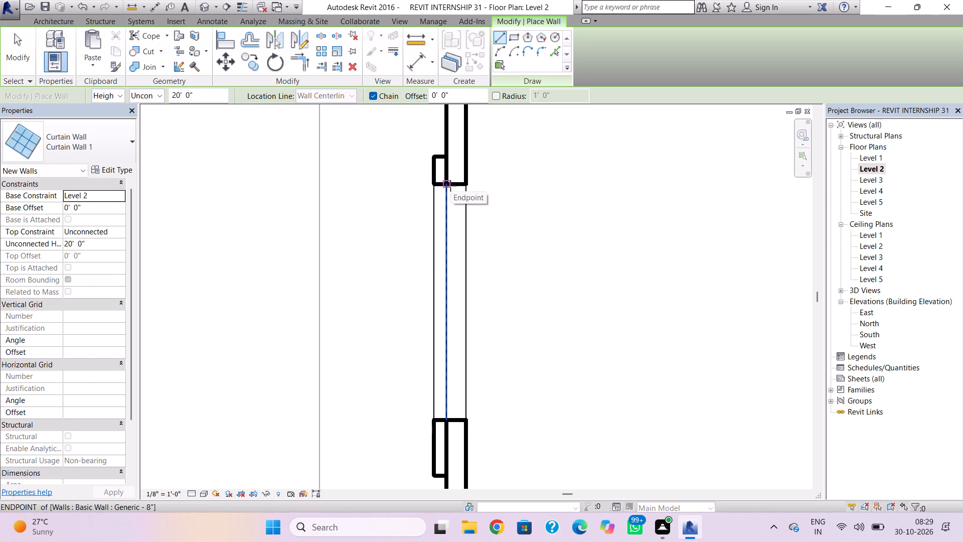
{"action": "left_click", "coordinate": [450, 186]}
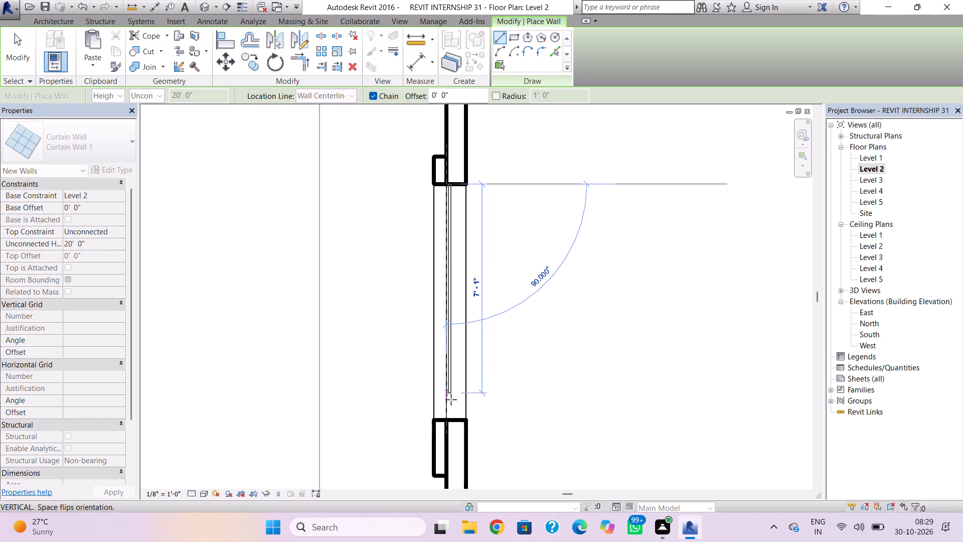
{"action": "left_click", "coordinate": [450, 416]}
{"action": "key", "text": "Escape"}
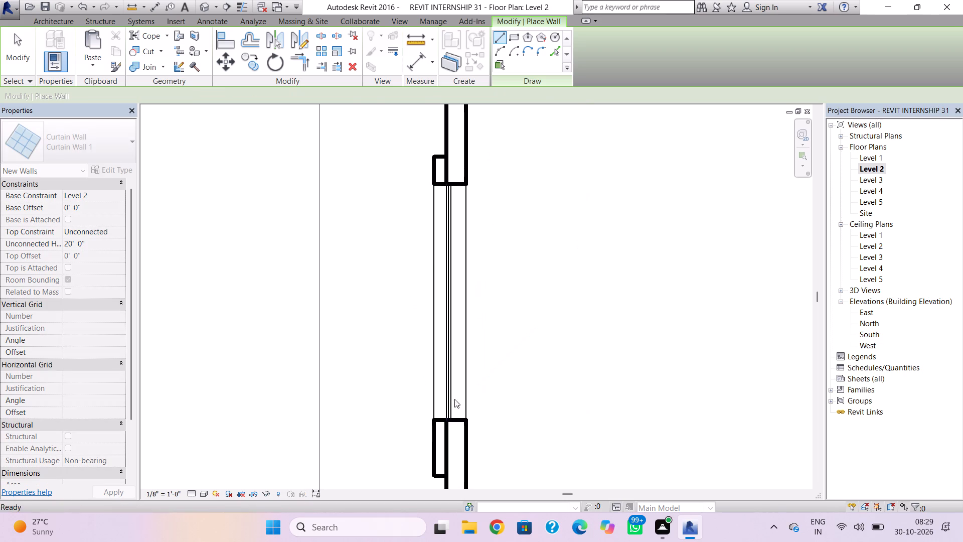
In 3D, fit the new curtain wall to the Level 2 west opening by lowering its top to the head and raising its base to the sill.
{"action": "left_click", "coordinate": [203, 8]}
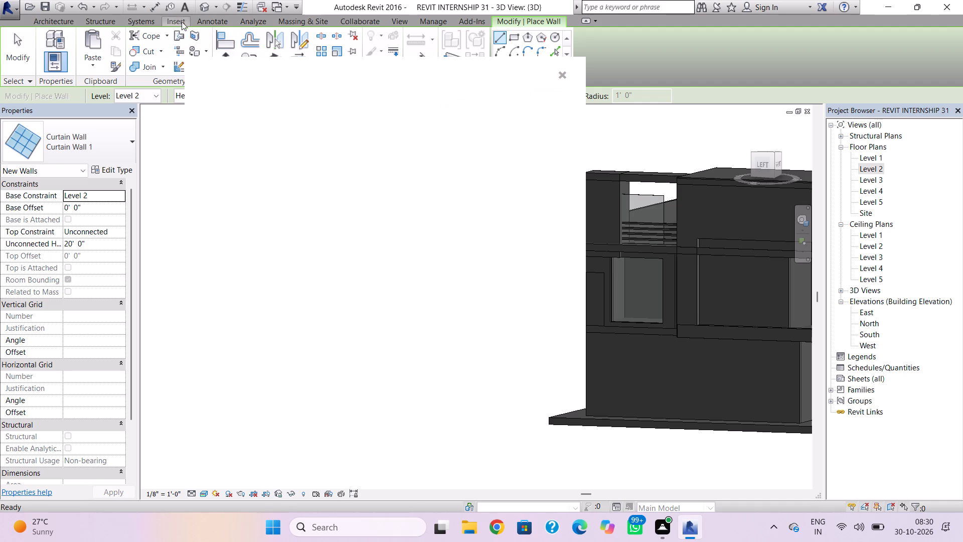
{"action": "left_click", "coordinate": [560, 75]}
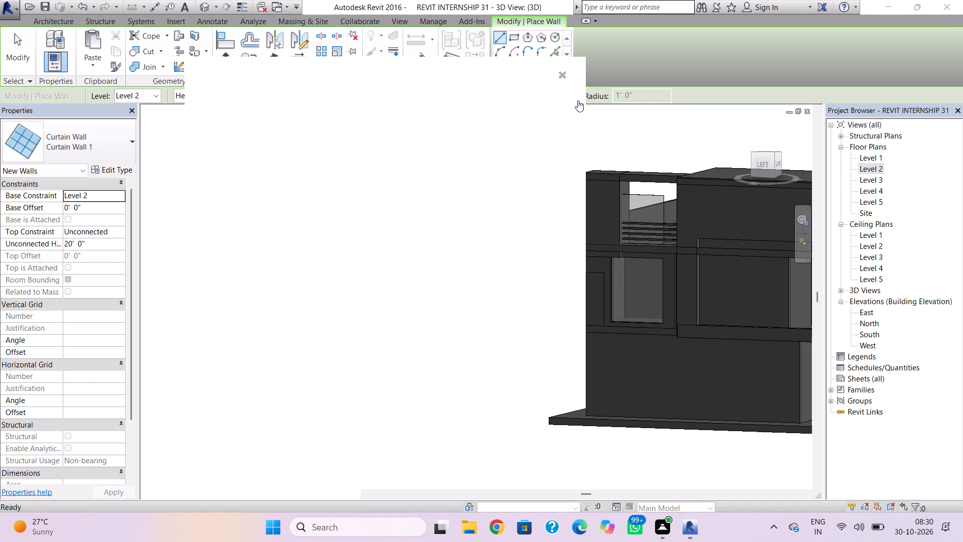
{"action": "key", "text": "Escape"}
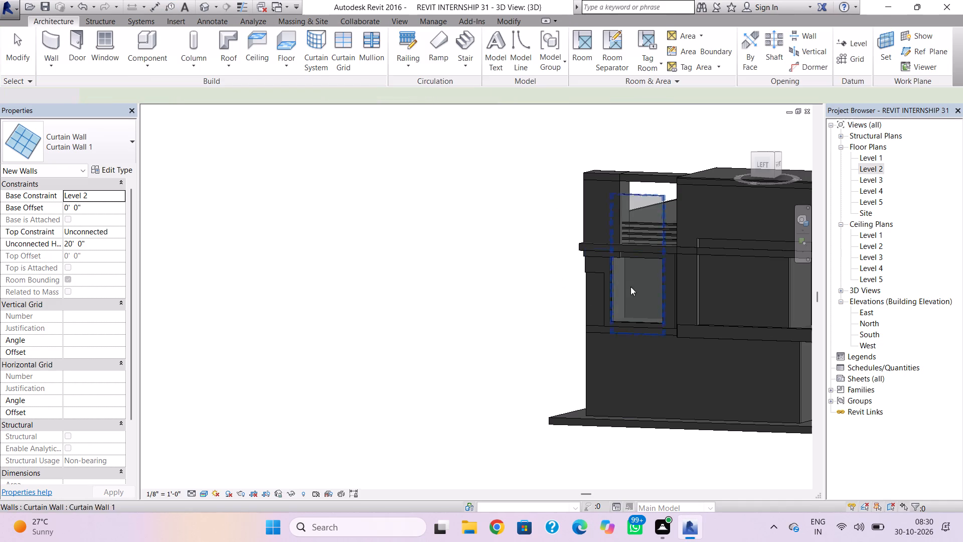
{"action": "left_click", "coordinate": [664, 208]}
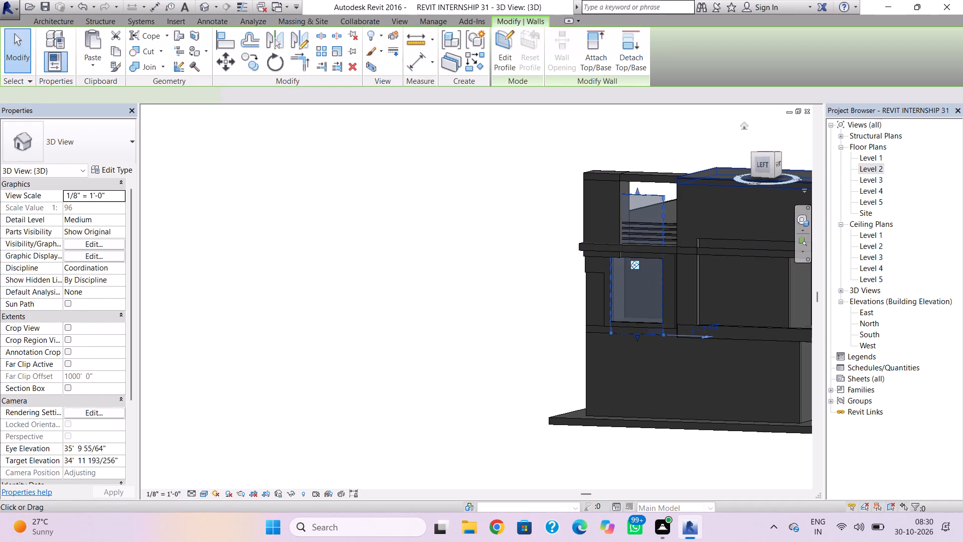
{"action": "left_click", "coordinate": [765, 164]}
{"action": "key", "text": "Escape"}
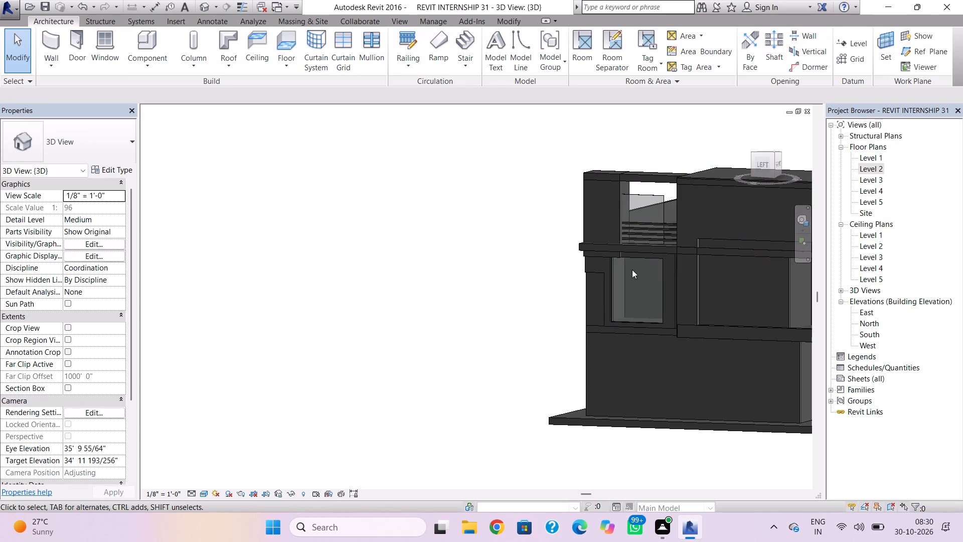
{"action": "right_click_drag", "start_coordinate": [631, 270], "coordinate": [689, 253], "text": "shift"}
{"action": "scroll", "coordinate": [682, 252], "scroll_direction": "up", "scroll_amount": 2}
{"action": "scroll", "coordinate": [627, 330], "scroll_direction": "up", "scroll_amount": 1}
{"action": "scroll", "coordinate": [616, 319], "scroll_direction": "down", "scroll_amount": 1}
{"action": "middle_click_drag", "start_coordinate": [616, 319], "coordinate": [588, 355]}
{"action": "scroll", "coordinate": [588, 355], "scroll_direction": "up", "scroll_amount": 1}
{"action": "left_click", "coordinate": [608, 191]}
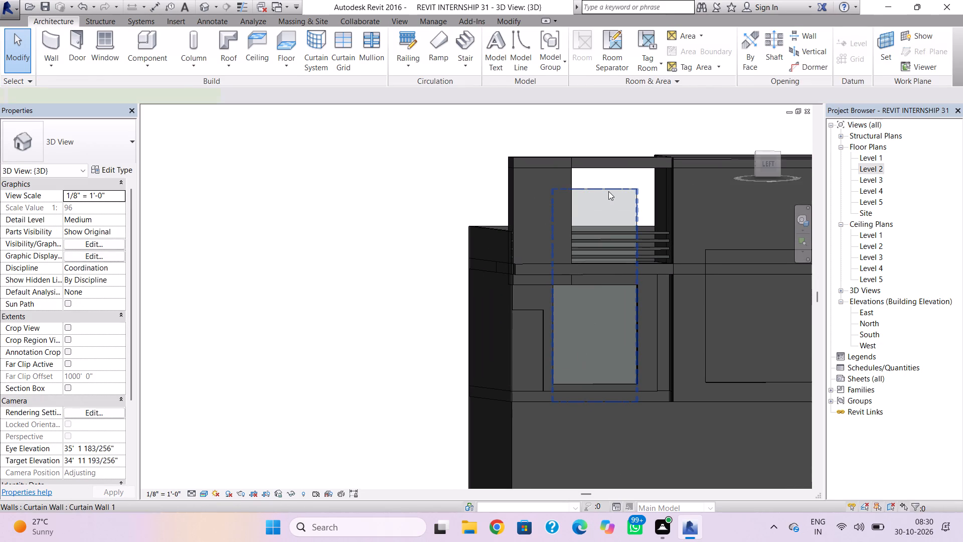
{"action": "left_click_drag", "start_coordinate": [595, 186], "coordinate": [603, 280]}
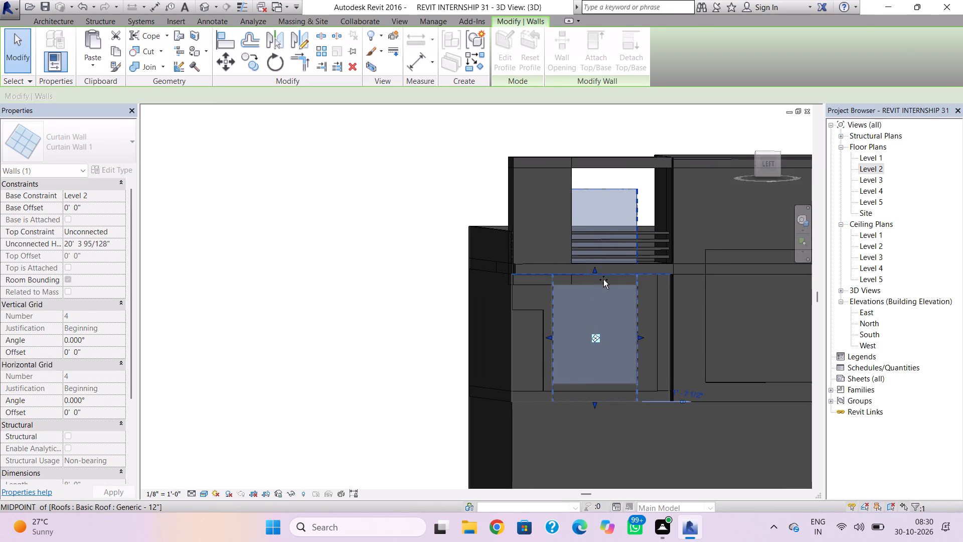
{"action": "left_click_drag", "start_coordinate": [603, 280], "coordinate": [603, 285]}
{"action": "scroll", "coordinate": [595, 412], "scroll_direction": "up", "scroll_amount": 3}
{"action": "left_click_drag", "start_coordinate": [596, 398], "coordinate": [596, 367]}
{"action": "key", "text": "Escape"}
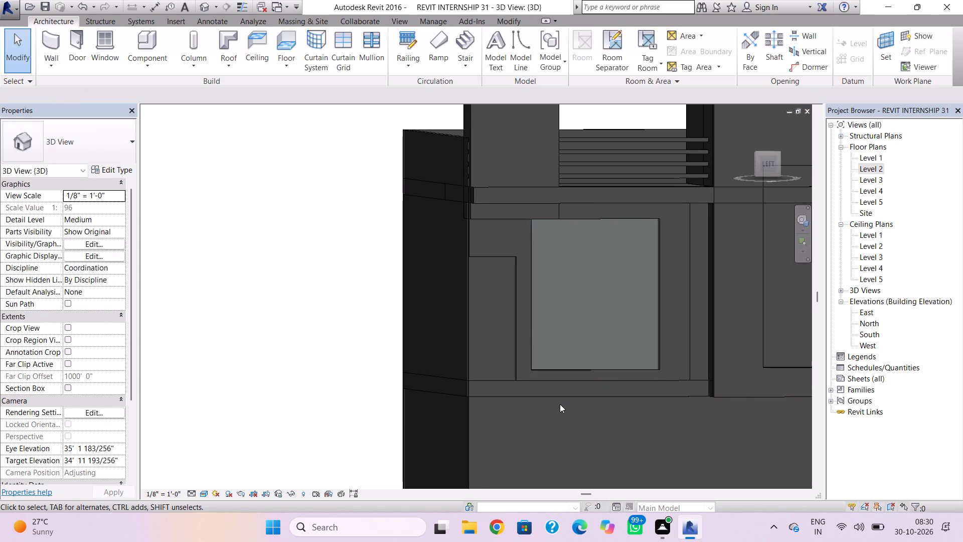
Place three vertical curtain grid lines on the curtain wall, spaced about 1'-8", 1'-9" and 1'-6" apart starting from its north edge.
{"action": "scroll", "coordinate": [560, 404], "scroll_direction": "down", "scroll_amount": 2}
{"action": "right_click_drag", "start_coordinate": [562, 399], "coordinate": [558, 399], "text": "shift"}
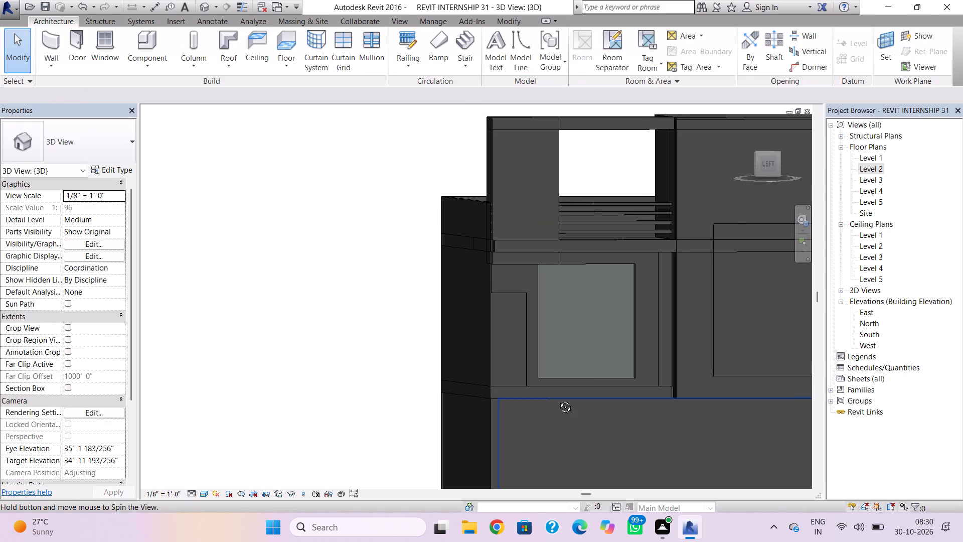
{"action": "right_click_drag", "start_coordinate": [558, 399], "coordinate": [546, 397], "text": "shift"}
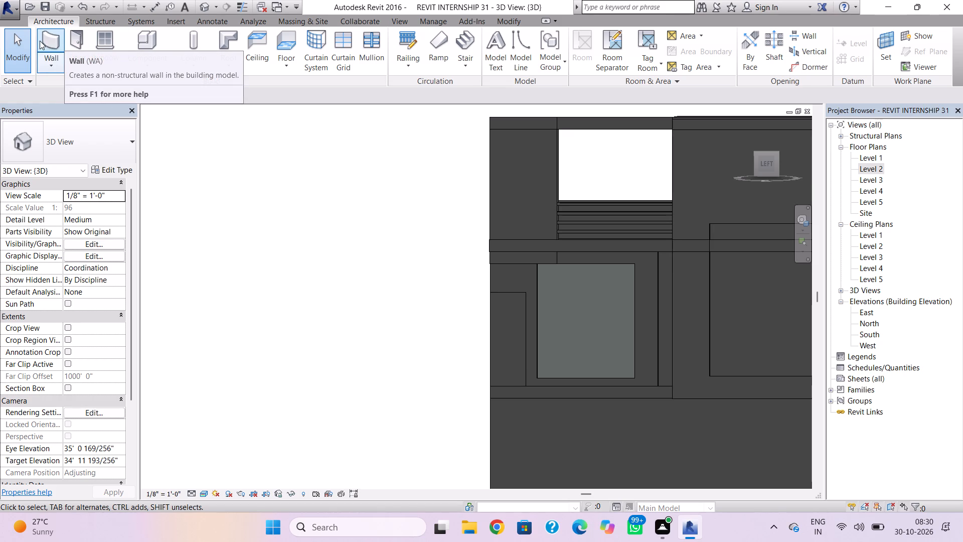
{"action": "left_click", "coordinate": [353, 43]}
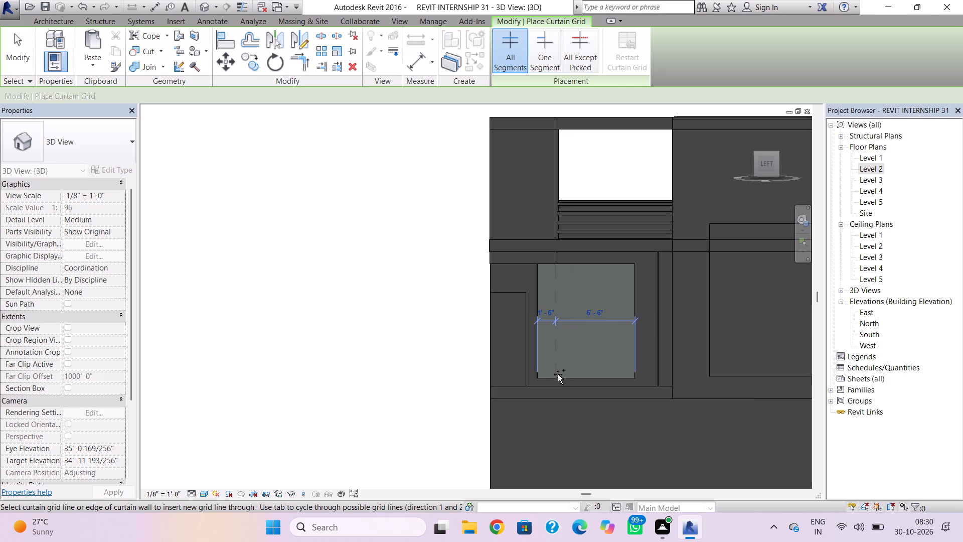
{"action": "scroll", "coordinate": [558, 374], "scroll_direction": "up", "scroll_amount": 7}
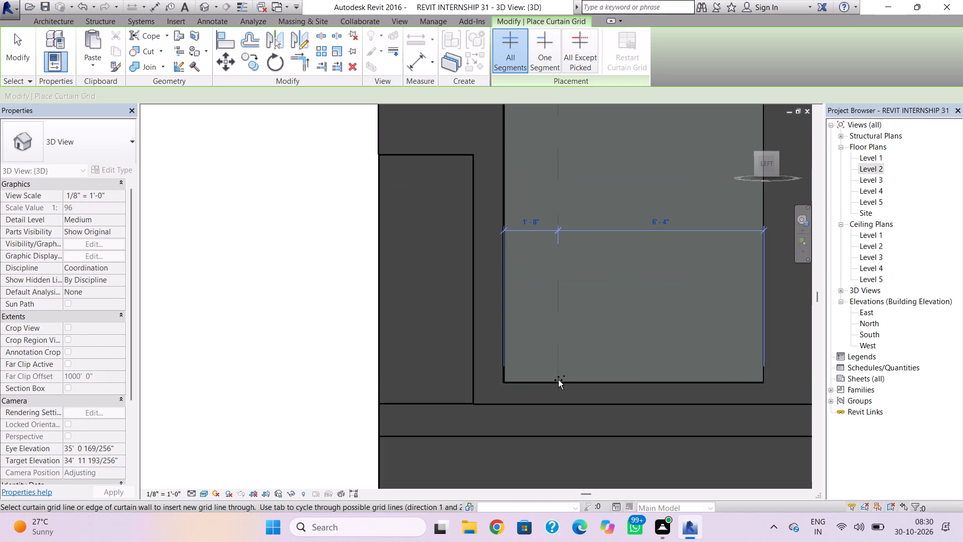
{"action": "left_click", "coordinate": [558, 380]}
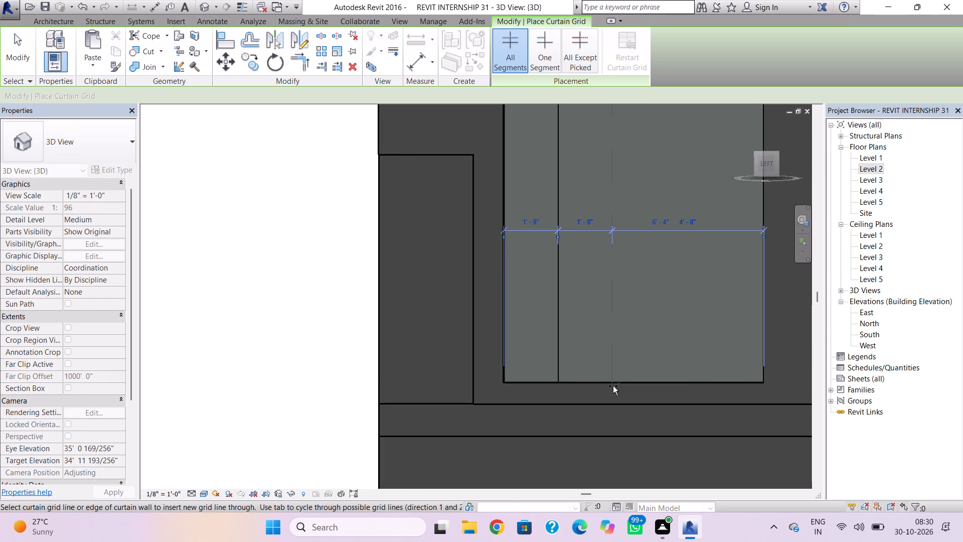
{"action": "left_click", "coordinate": [615, 388]}
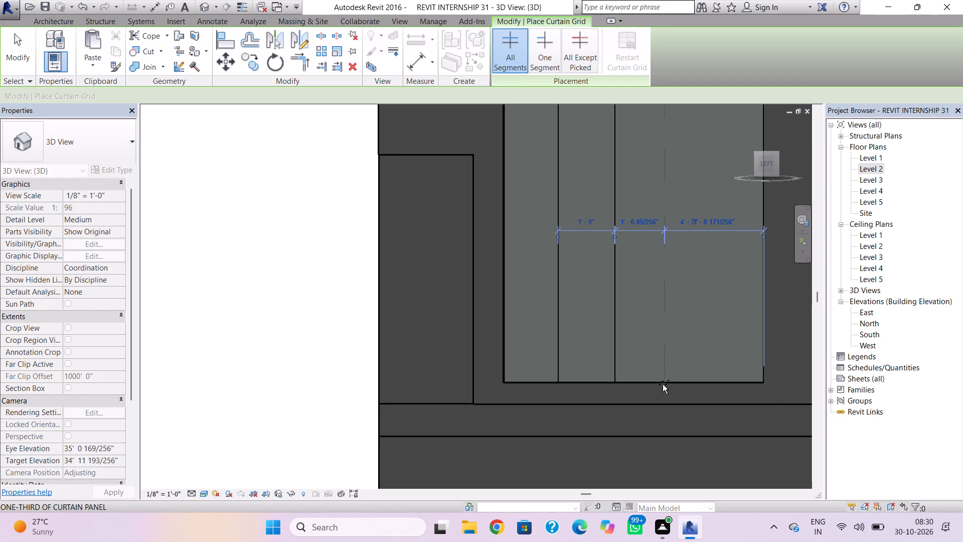
{"action": "left_click", "coordinate": [665, 383]}
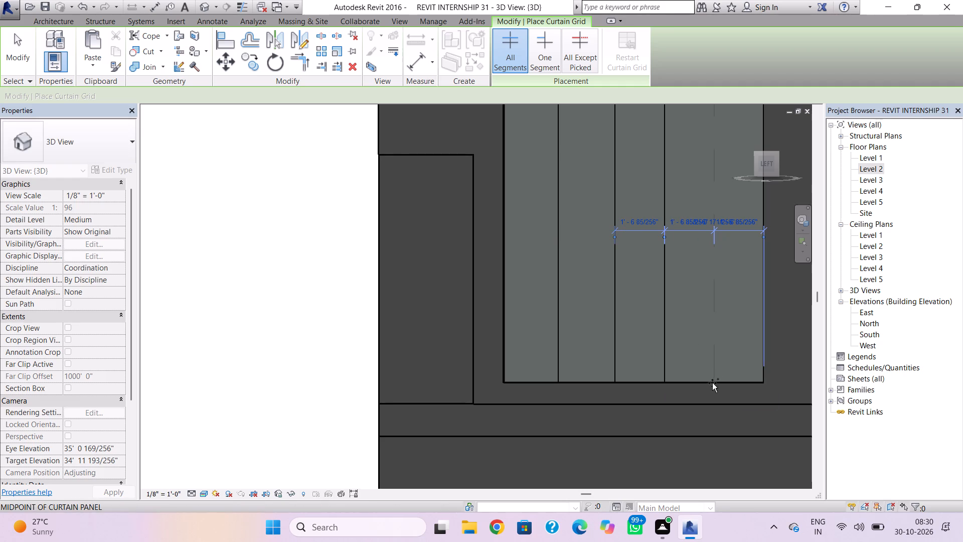
{"action": "key", "text": "Escape"}
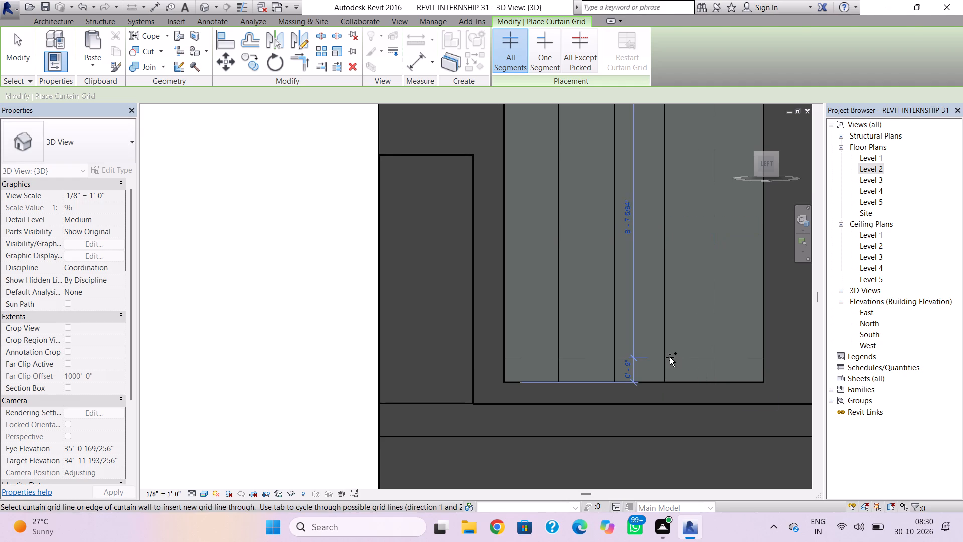
{"action": "key", "text": "Escape"}
Nudge the third vertical grid line south to a spacing of about 1'-7" from the second.
{"action": "left_click", "coordinate": [666, 358]}
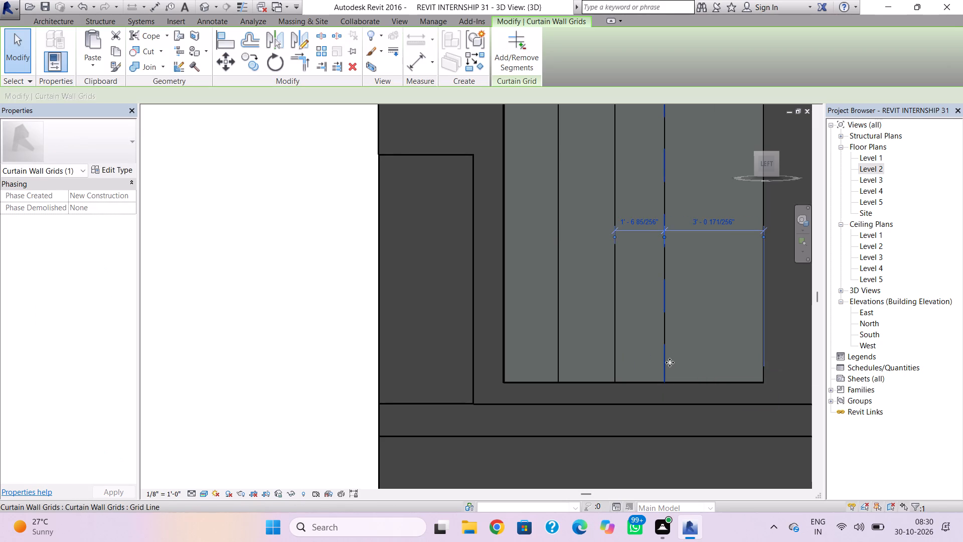
{"action": "key", "text": "Right"}
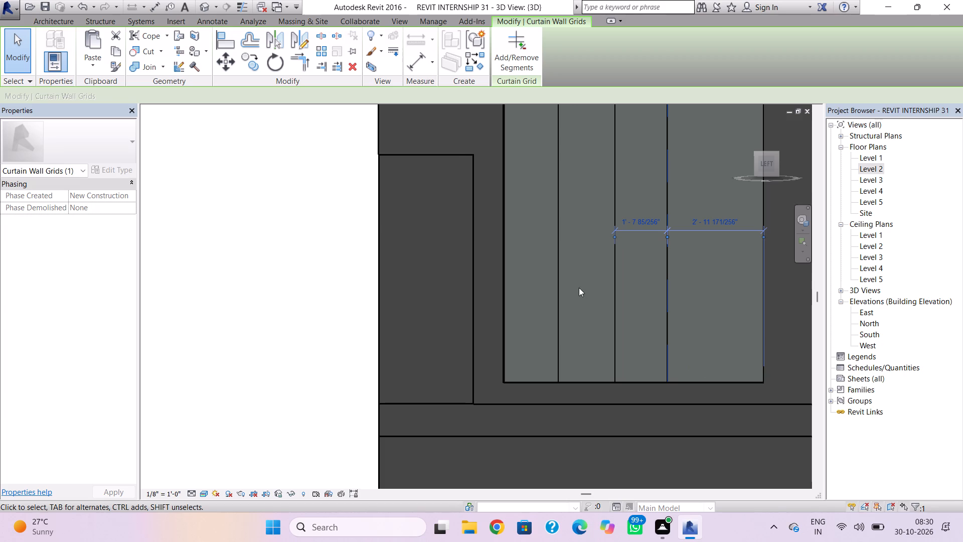
{"action": "key", "text": "Escape"}
Add a fourth vertical curtain grid line at the midpoint of the wide southernmost panel, about 1'-6" from the south edge.
{"action": "left_click", "coordinate": [340, 46]}
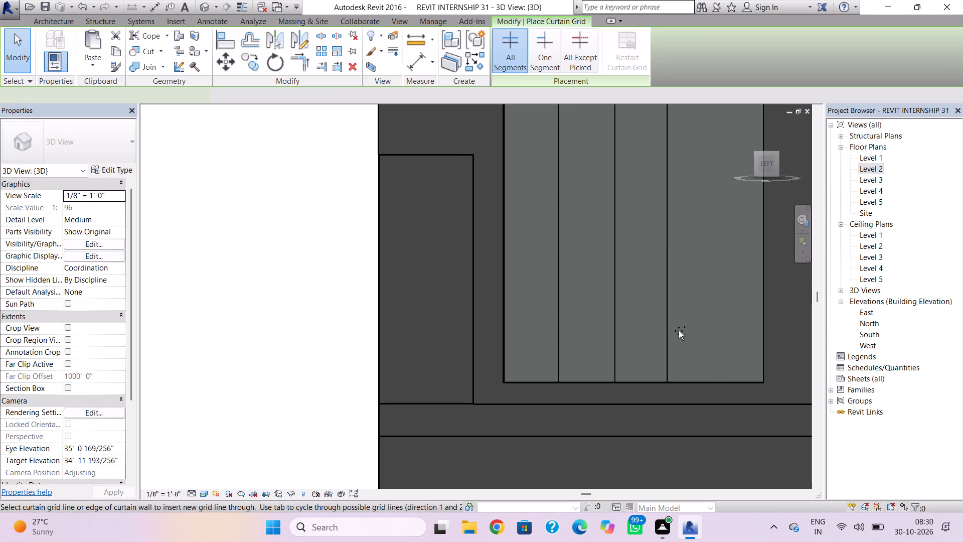
{"action": "left_click", "coordinate": [714, 382]}
{"action": "scroll", "coordinate": [679, 378], "scroll_direction": "down", "scroll_amount": 1}
{"action": "key", "text": "Escape"}
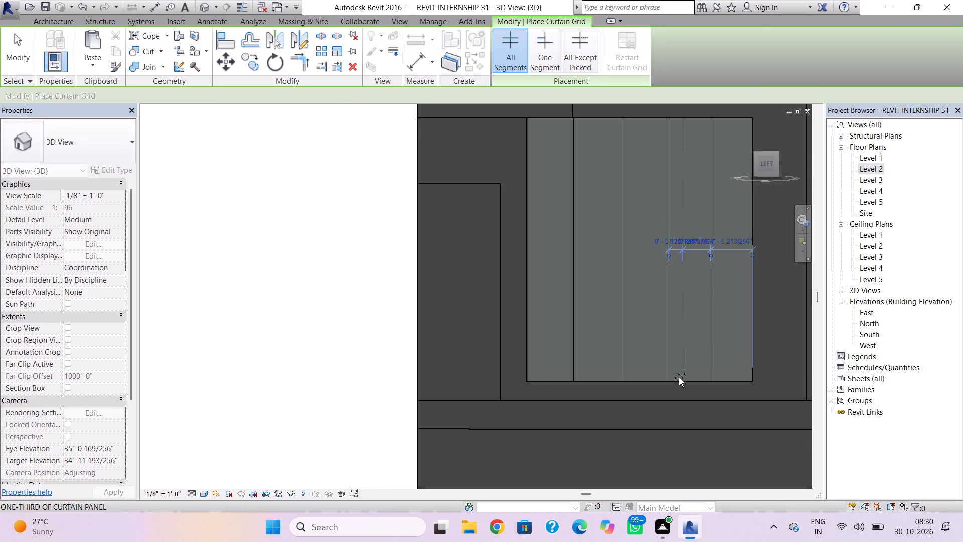
{"action": "scroll", "coordinate": [679, 378], "scroll_direction": "down", "scroll_amount": 1}
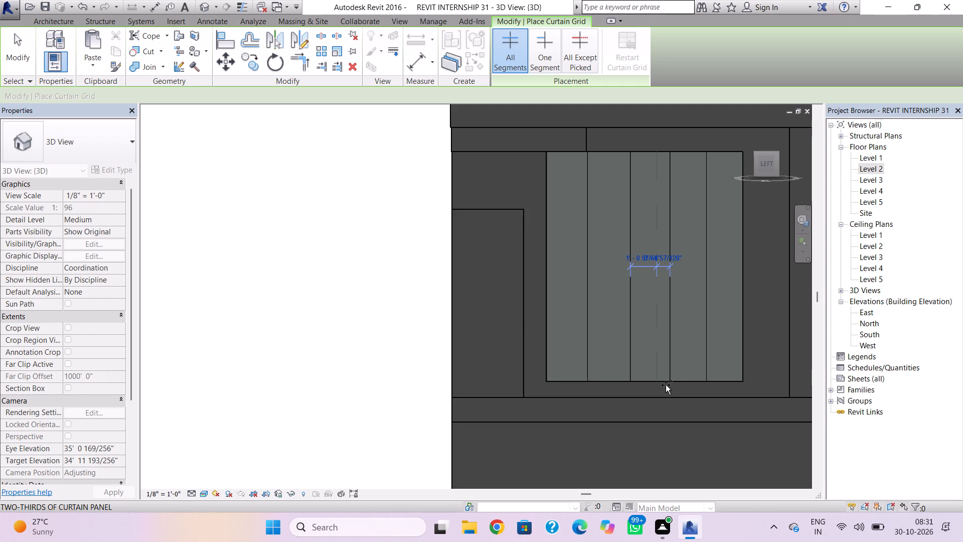
{"action": "key", "text": "Escape"}
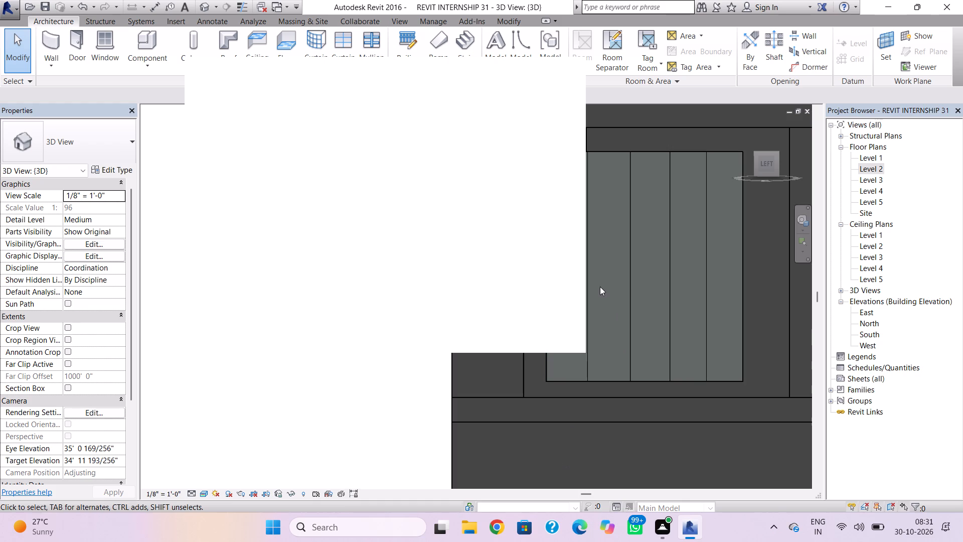
{"action": "left_click", "coordinate": [564, 80]}
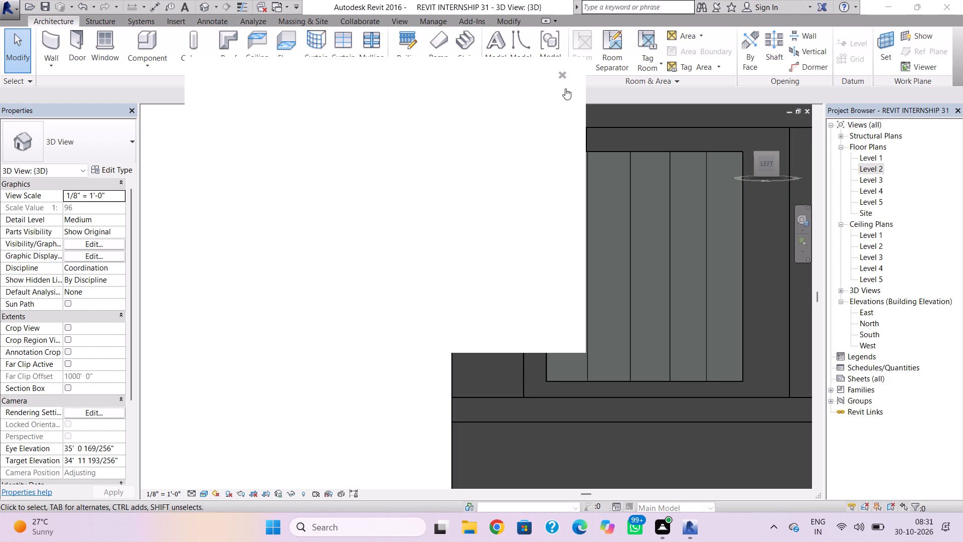
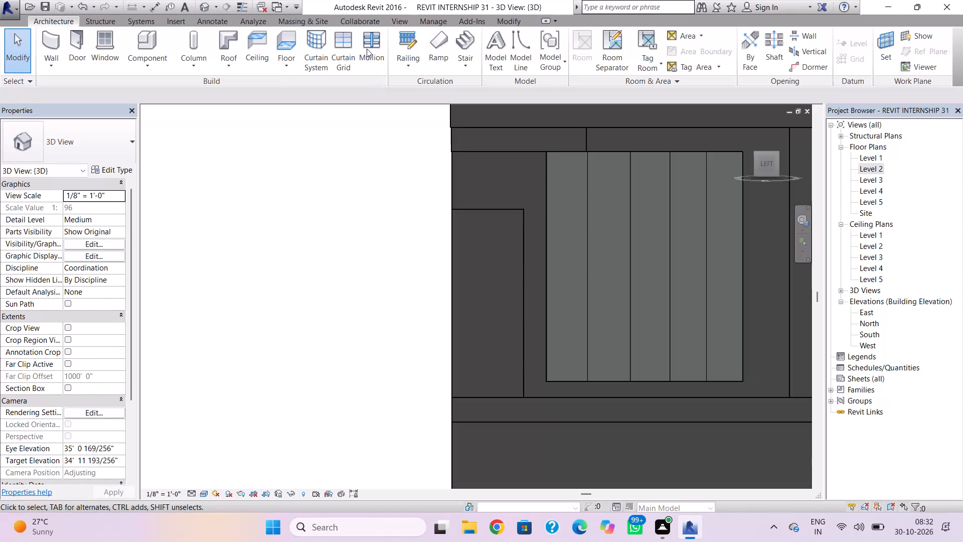
Place 2.5" x 5" rectangular mullions on the four inner vertical grid lines and all four borders of the curtain window.
{"action": "left_click", "coordinate": [367, 49]}
{"action": "left_click", "coordinate": [548, 325]}
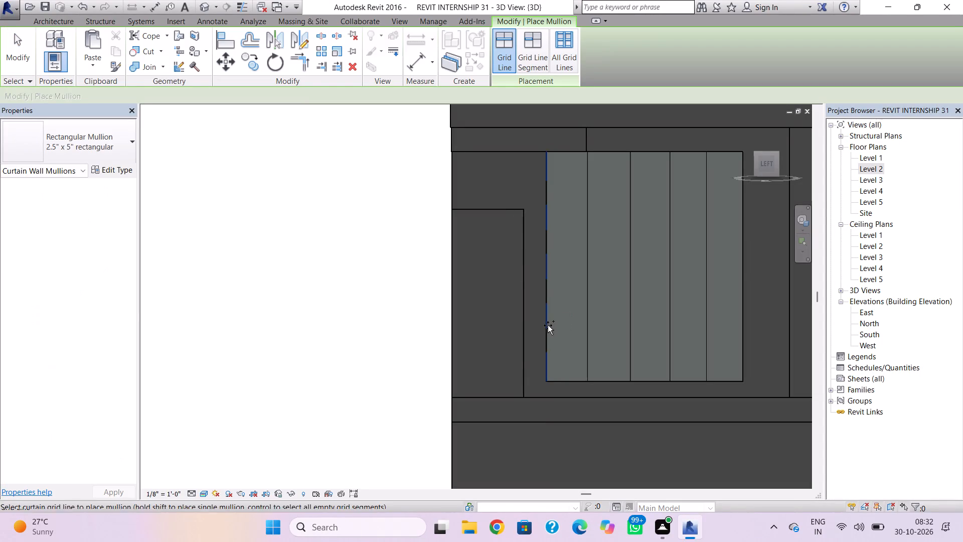
{"action": "left_click", "coordinate": [589, 377]}
{"action": "left_click", "coordinate": [587, 367]}
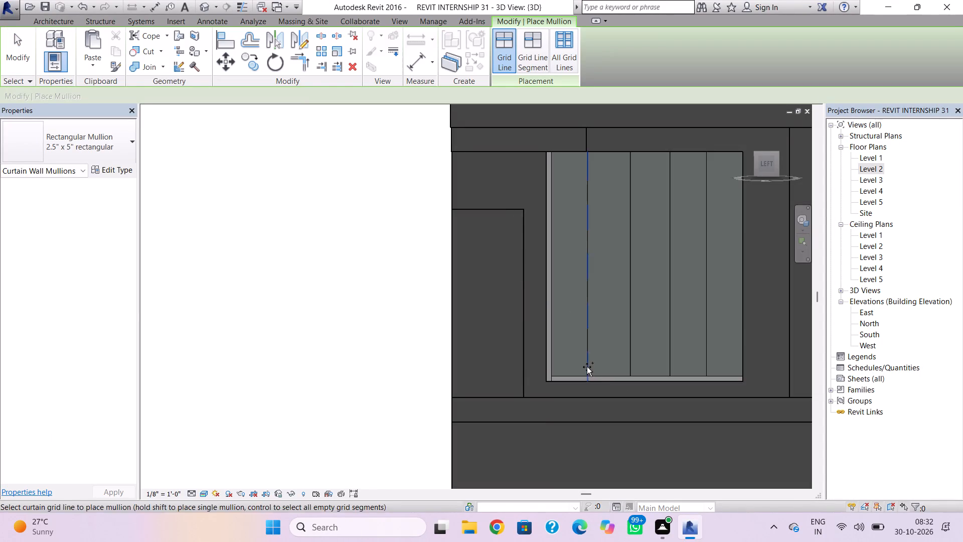
{"action": "left_click", "coordinate": [666, 345]}
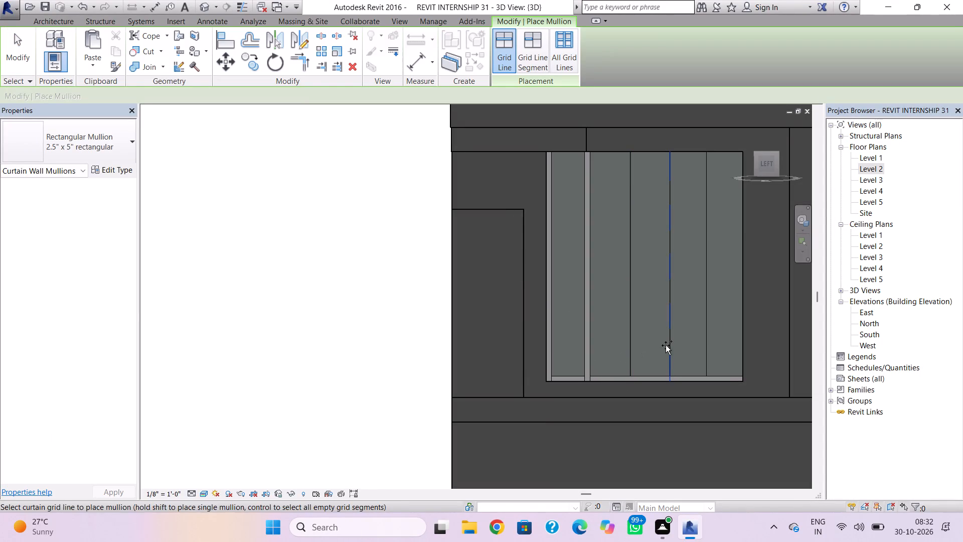
{"action": "left_click", "coordinate": [630, 347]}
{"action": "left_click", "coordinate": [708, 335]}
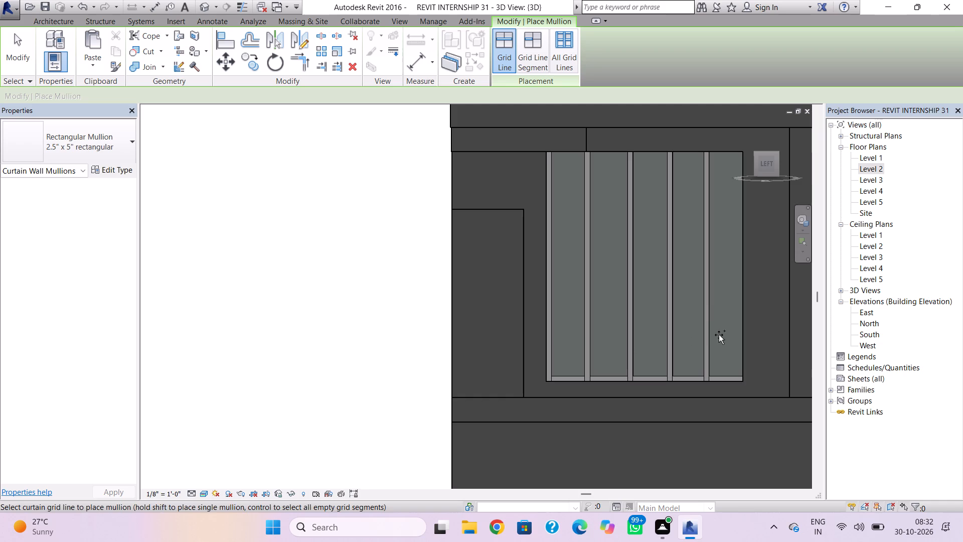
{"action": "left_click", "coordinate": [742, 334]}
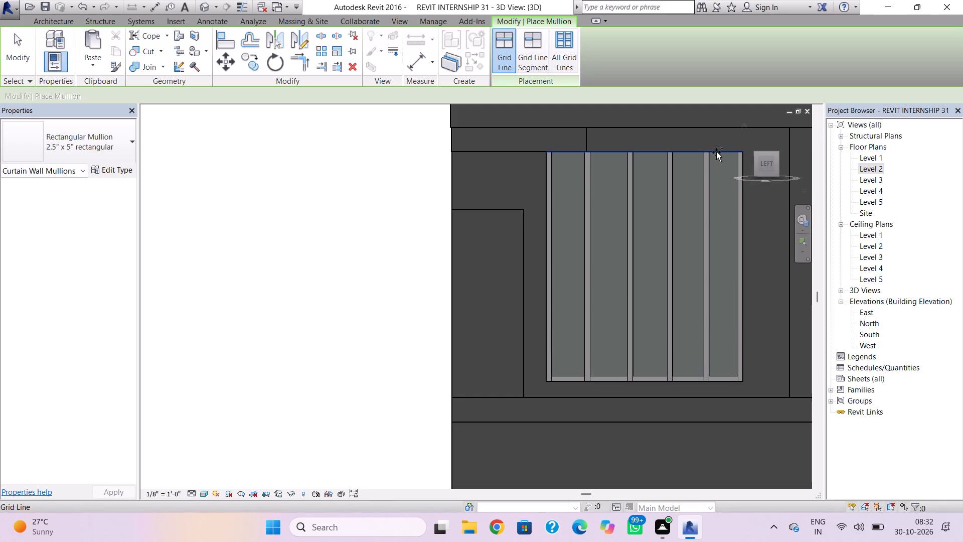
{"action": "left_click", "coordinate": [716, 152]}
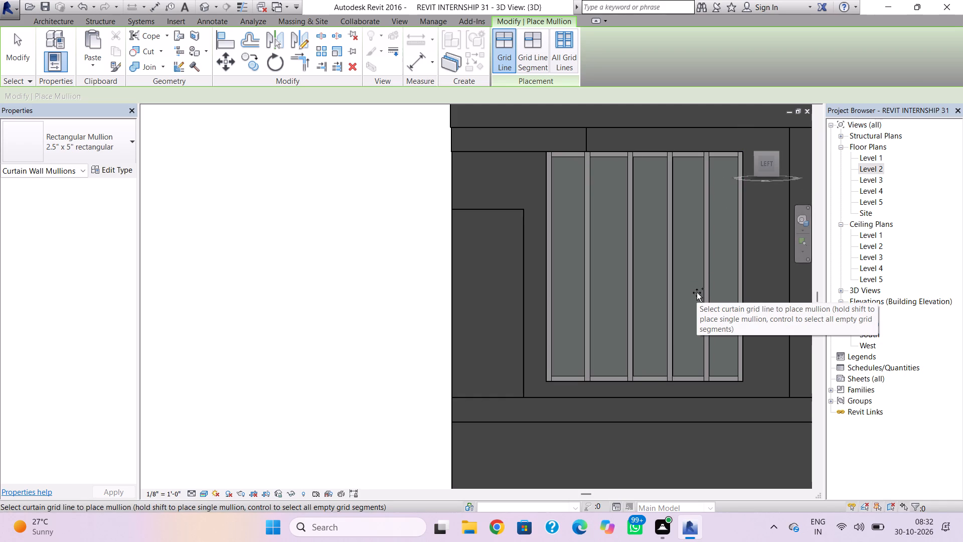
{"action": "key", "text": "Escape"}
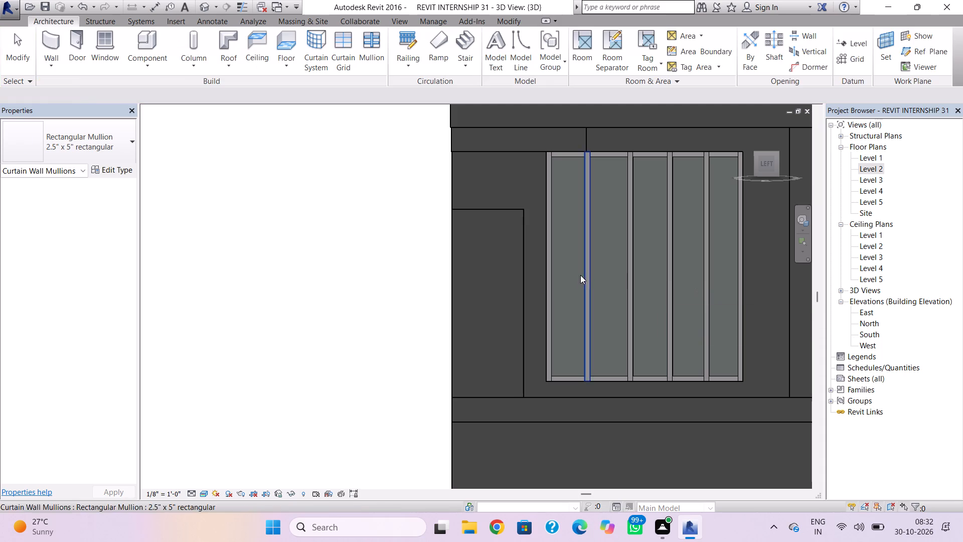
Load the Door-Single-Panel family from the US Imperial Doors library for use with the Door tool.
{"action": "scroll", "coordinate": [580, 291], "scroll_direction": "down", "scroll_amount": 3}
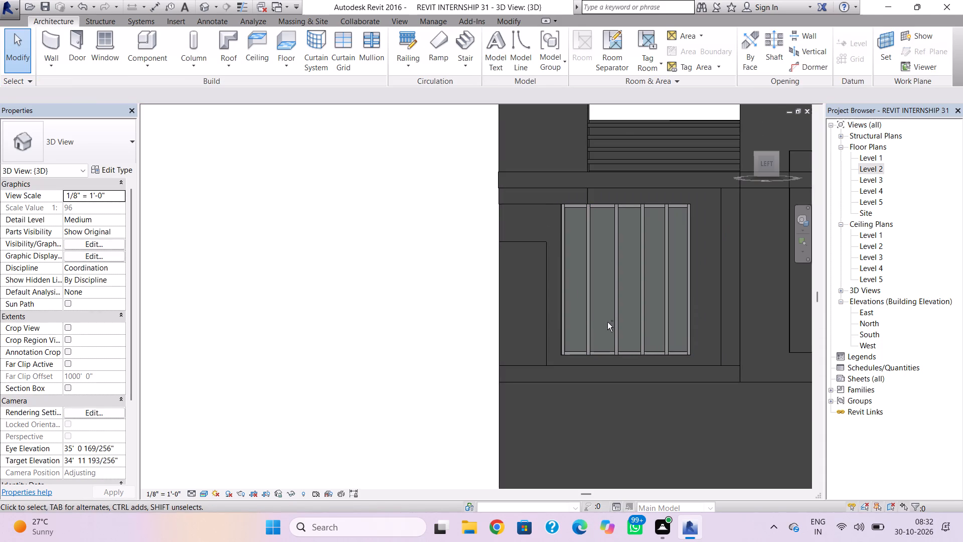
{"action": "right_click_drag", "start_coordinate": [605, 328], "coordinate": [544, 356], "text": "shift"}
{"action": "scroll", "coordinate": [593, 350], "scroll_direction": "down", "scroll_amount": 1}
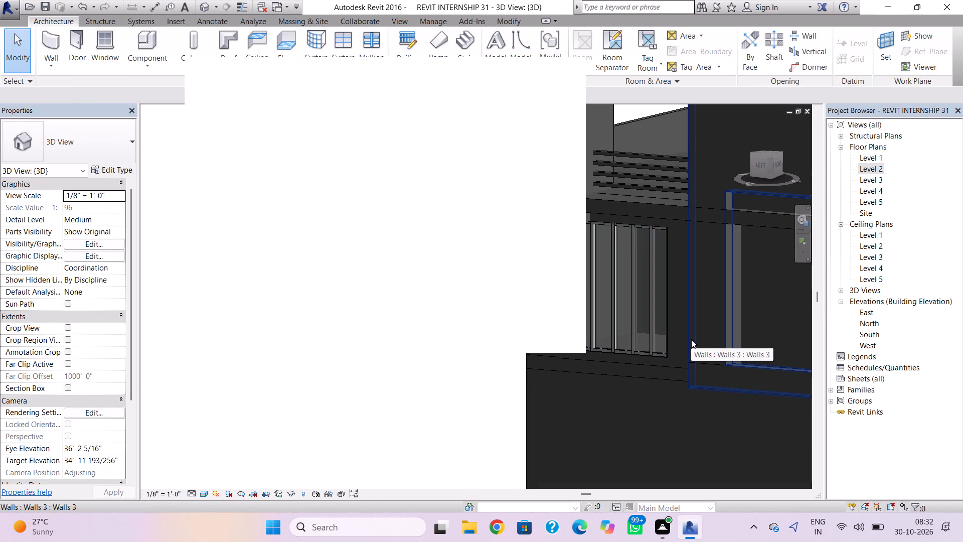
{"action": "scroll", "coordinate": [691, 339], "scroll_direction": "down", "scroll_amount": 2}
{"action": "middle_click_drag", "start_coordinate": [691, 339], "coordinate": [405, 287]}
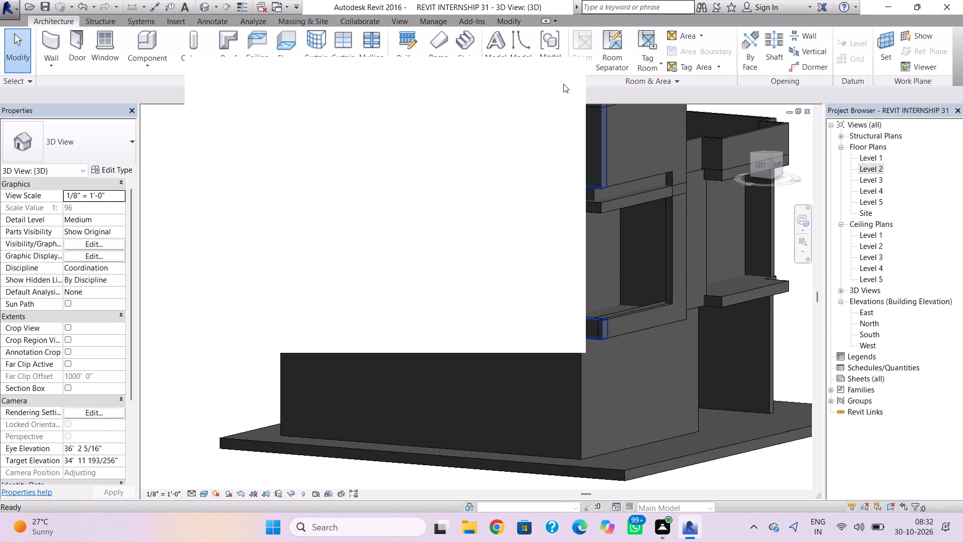
{"action": "left_click", "coordinate": [563, 74]}
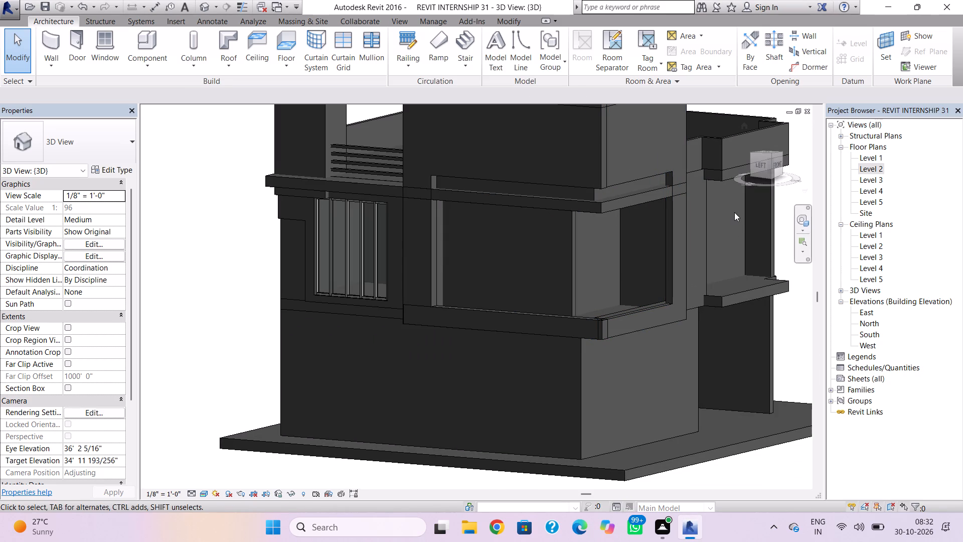
{"action": "scroll", "coordinate": [734, 212], "scroll_direction": "down", "scroll_amount": 1}
{"action": "middle_click_drag", "start_coordinate": [734, 212], "coordinate": [735, 236]}
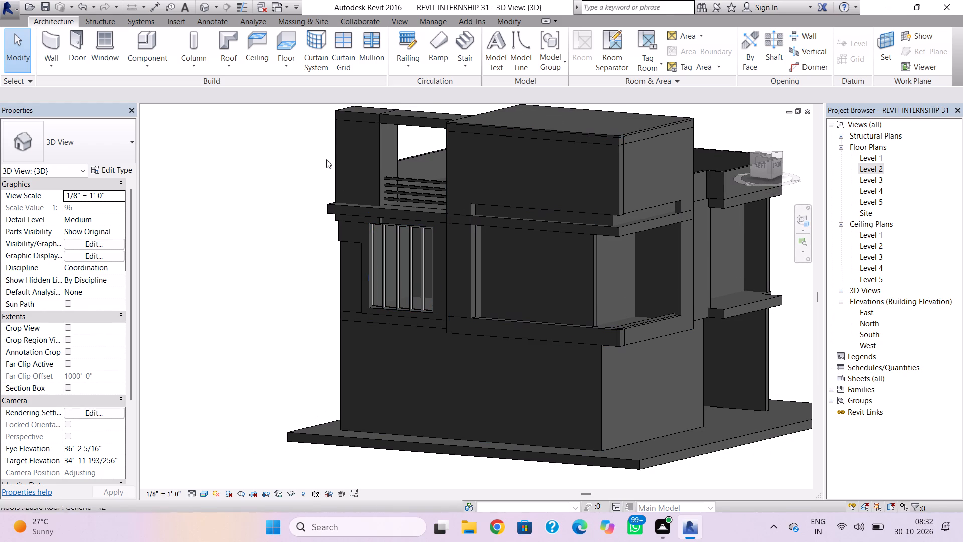
{"action": "left_click", "coordinate": [77, 51]}
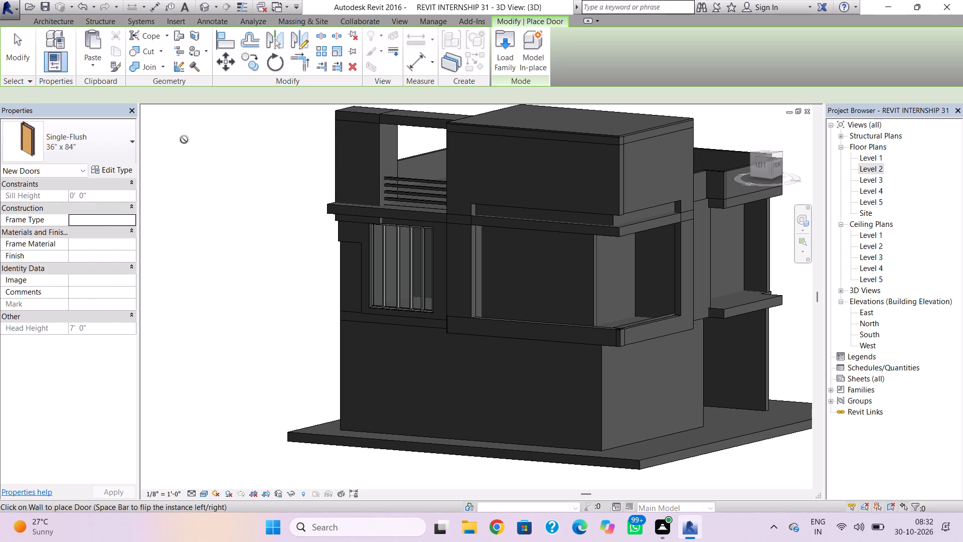
{"action": "left_click", "coordinate": [98, 143]}
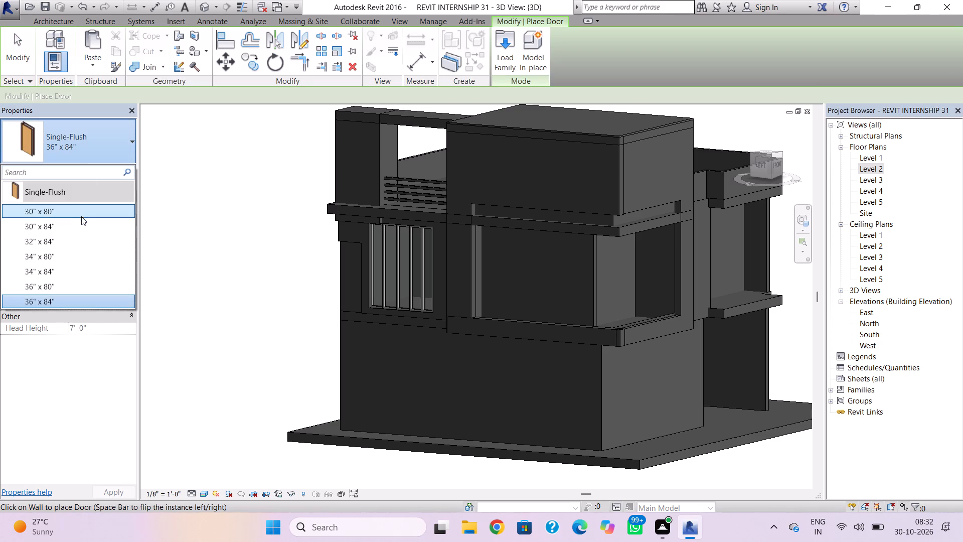
{"action": "left_click", "coordinate": [500, 49]}
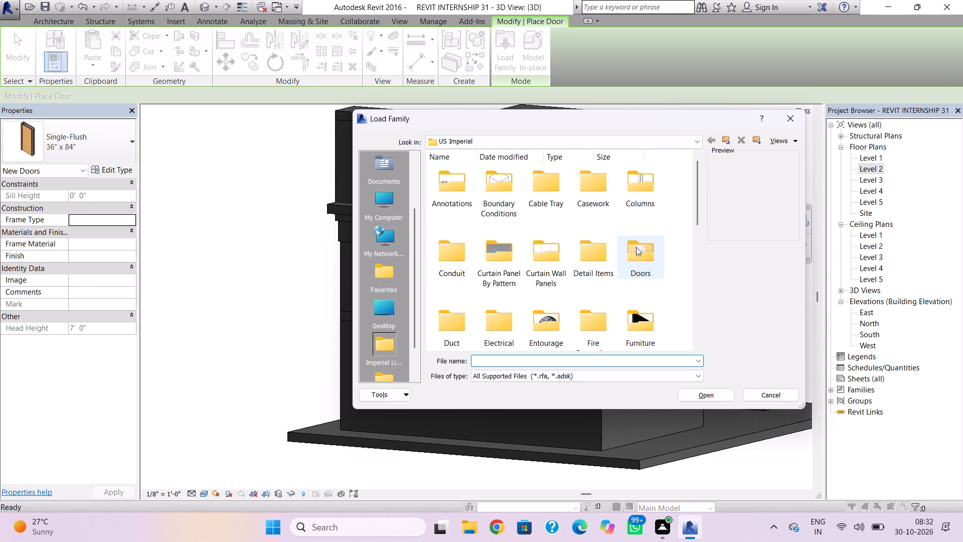
{"action": "left_click", "coordinate": [636, 247]}
{"action": "left_click", "coordinate": [636, 246]}
{"action": "left_click", "coordinate": [636, 246]}
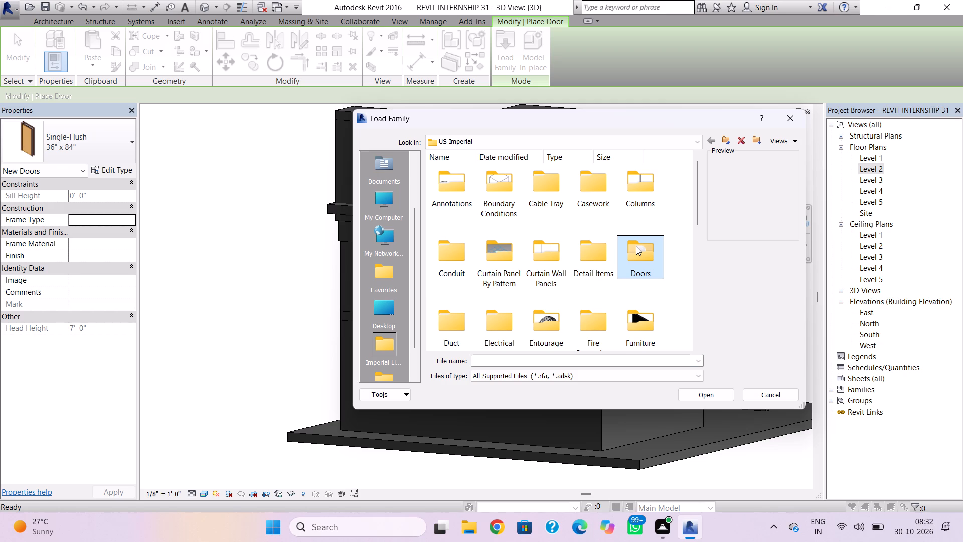
{"action": "left_click", "coordinate": [652, 248]}
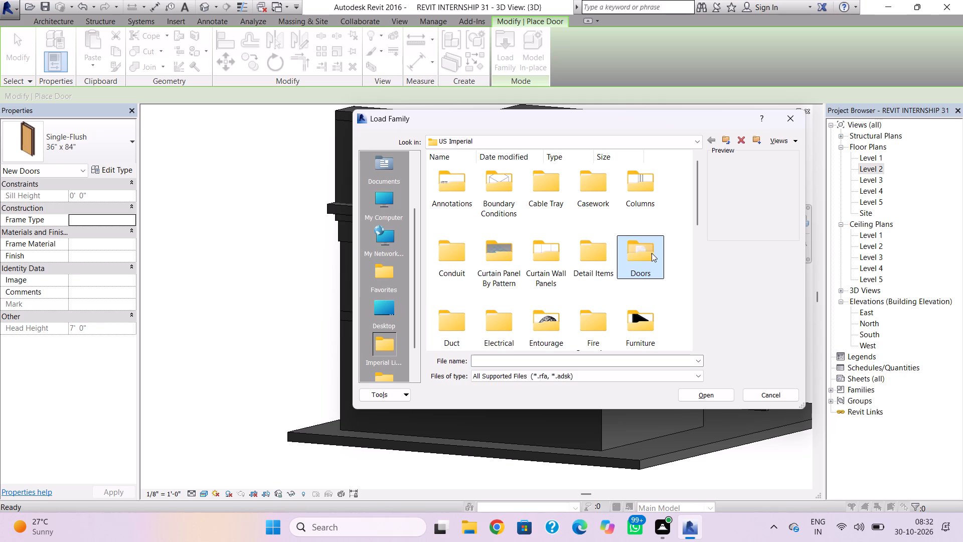
{"action": "double_click", "coordinate": [652, 253]}
{"action": "left_click", "coordinate": [700, 391]}
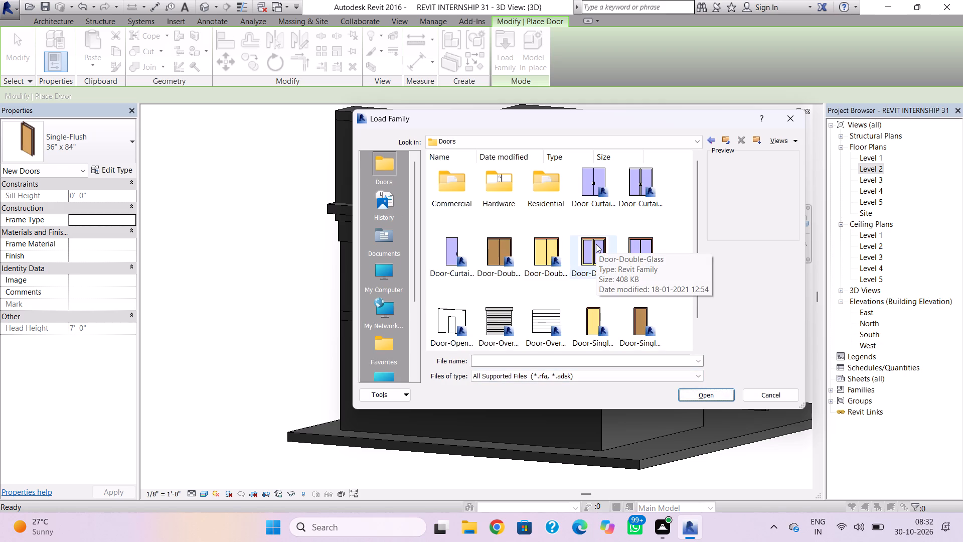
{"action": "left_click", "coordinate": [631, 310]}
{"action": "left_click", "coordinate": [689, 388]}
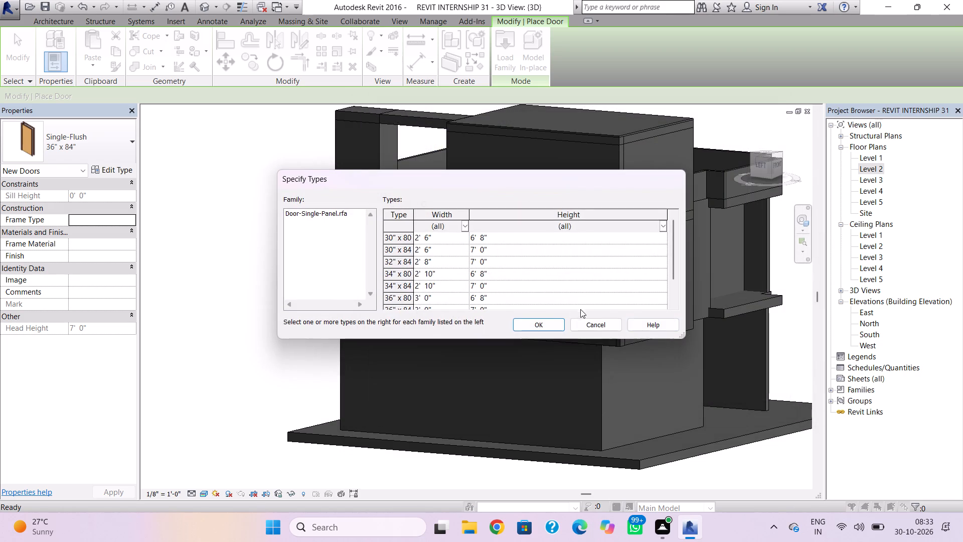
{"action": "left_click", "coordinate": [548, 320]}
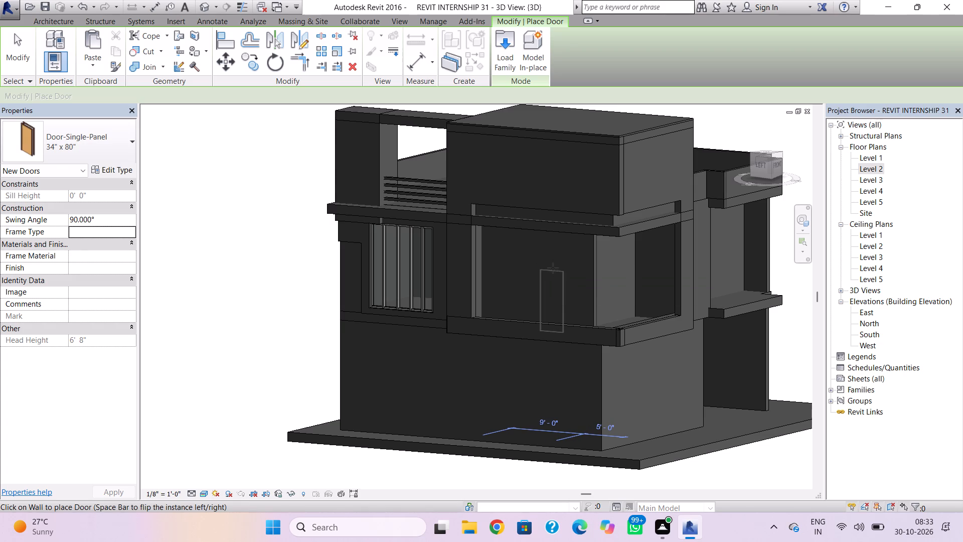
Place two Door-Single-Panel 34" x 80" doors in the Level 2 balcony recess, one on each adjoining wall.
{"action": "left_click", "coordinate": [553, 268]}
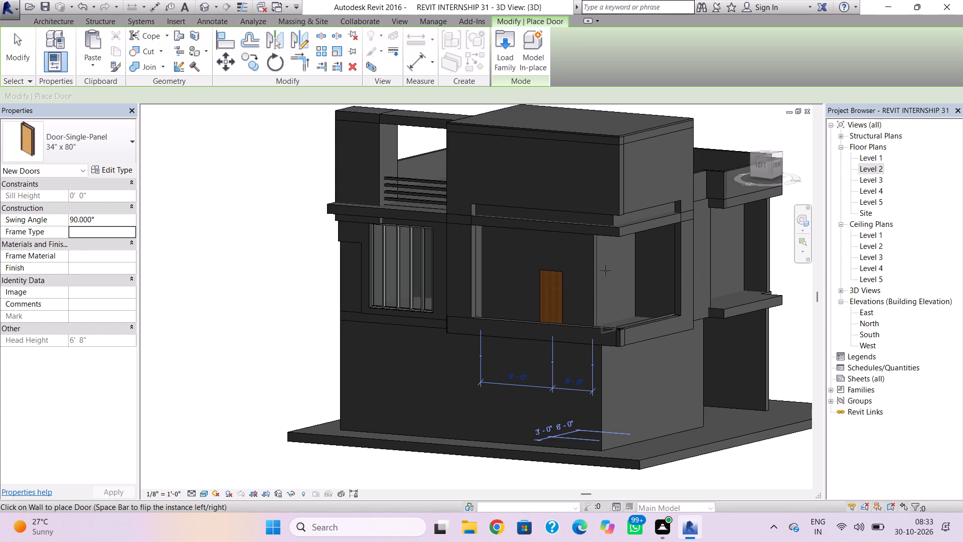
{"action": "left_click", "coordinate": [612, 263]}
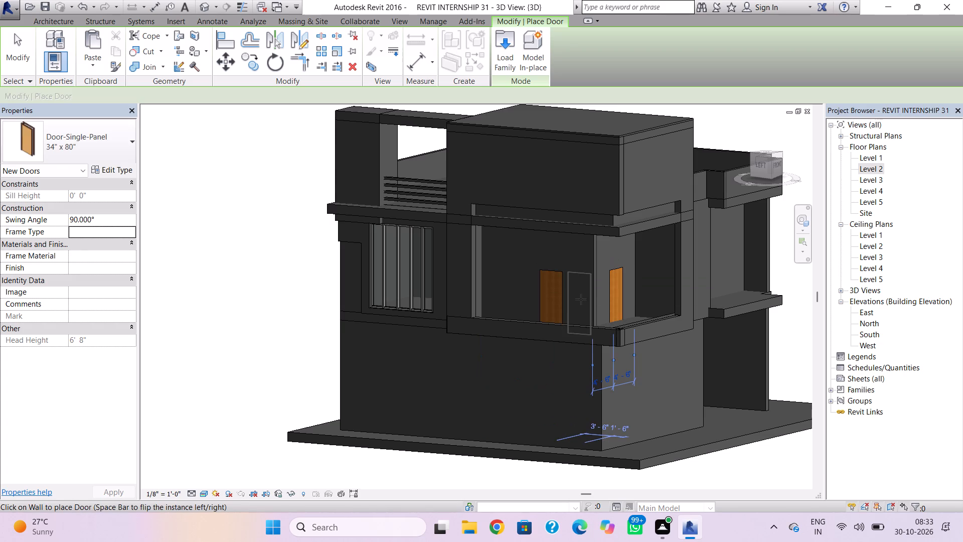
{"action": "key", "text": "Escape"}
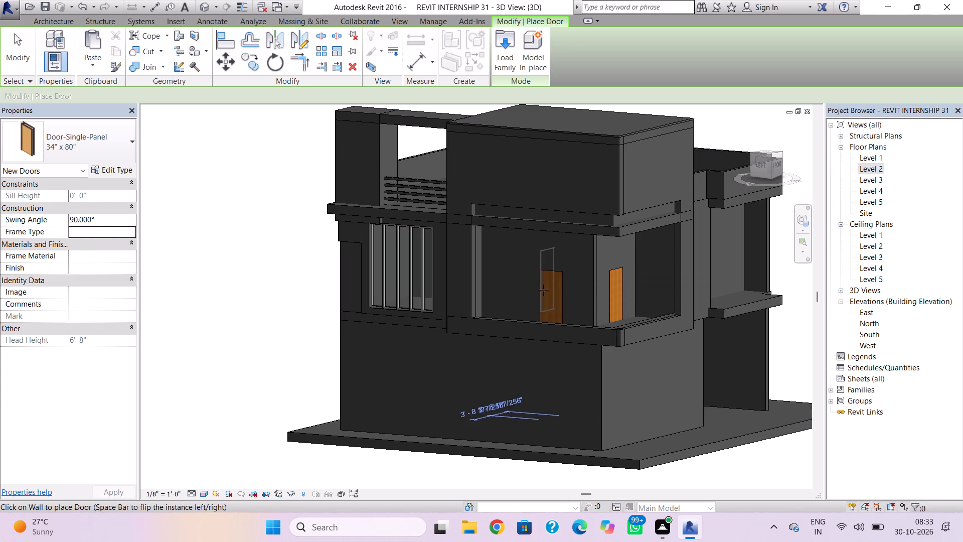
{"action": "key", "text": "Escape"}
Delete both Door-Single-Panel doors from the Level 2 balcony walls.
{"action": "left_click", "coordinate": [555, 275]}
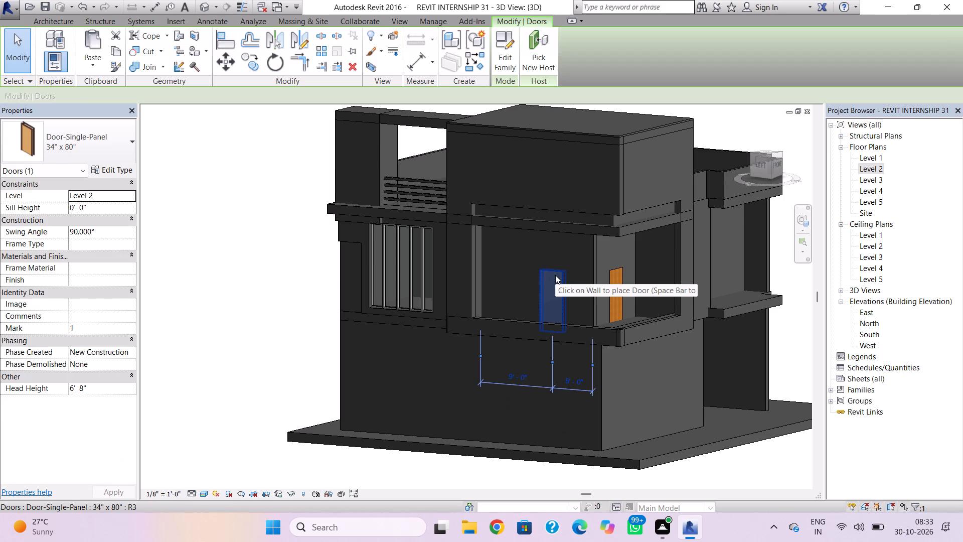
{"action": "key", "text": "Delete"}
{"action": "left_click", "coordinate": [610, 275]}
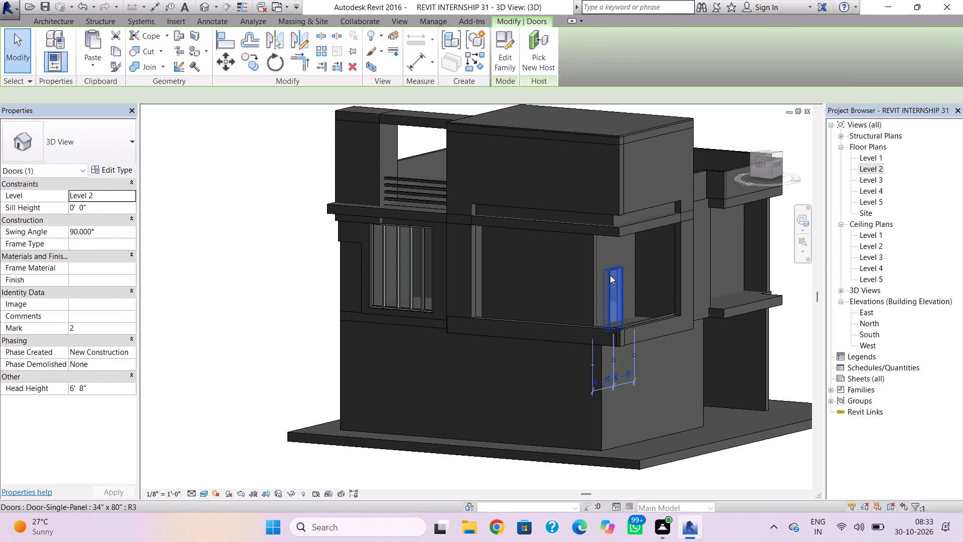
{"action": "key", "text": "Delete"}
Place Single-Flush 34" x 80" doors on both Level 2 balcony walls, the left-facade one about 4' 6" from the corner.
{"action": "left_click", "coordinate": [79, 42]}
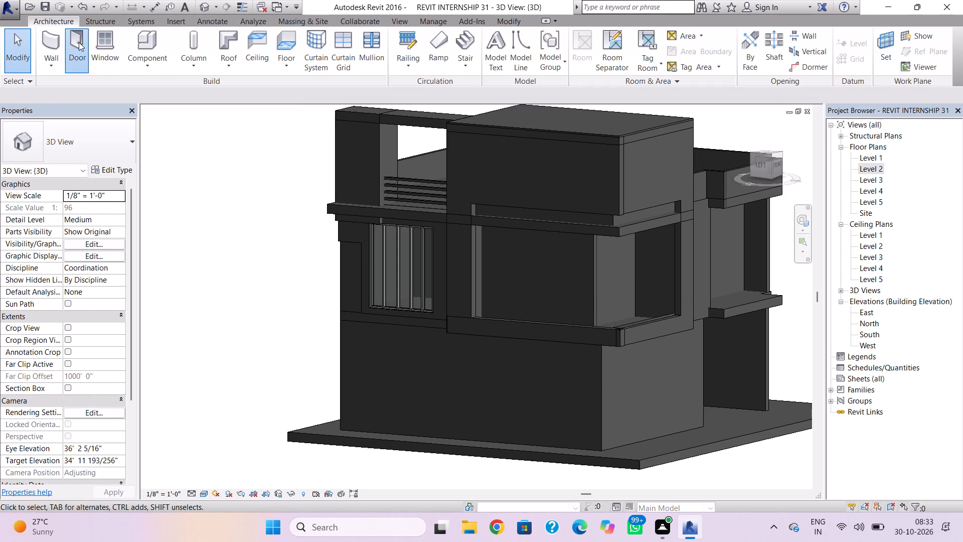
{"action": "left_click", "coordinate": [121, 155]}
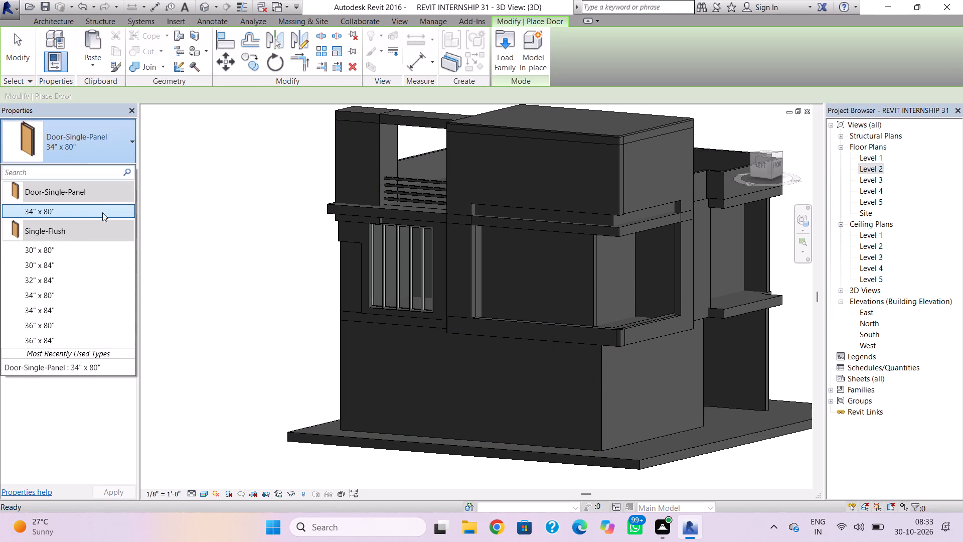
{"action": "left_click", "coordinate": [60, 295]}
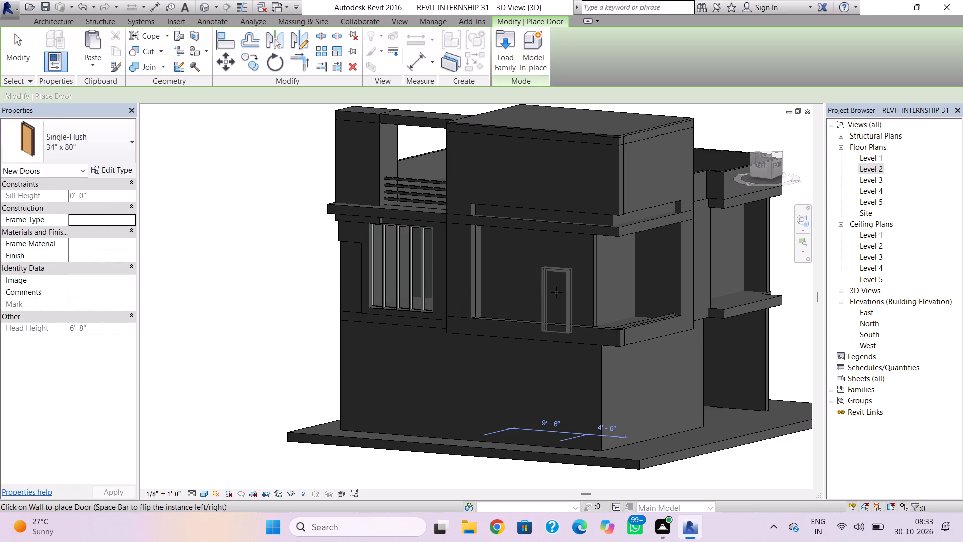
{"action": "left_click", "coordinate": [556, 292]}
{"action": "left_click", "coordinate": [611, 295]}
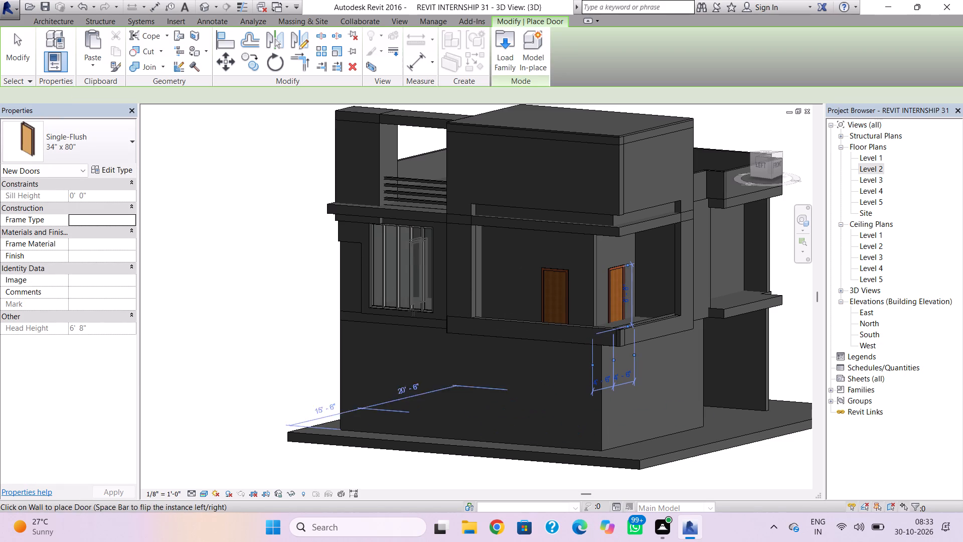
{"action": "key", "text": "Escape"}
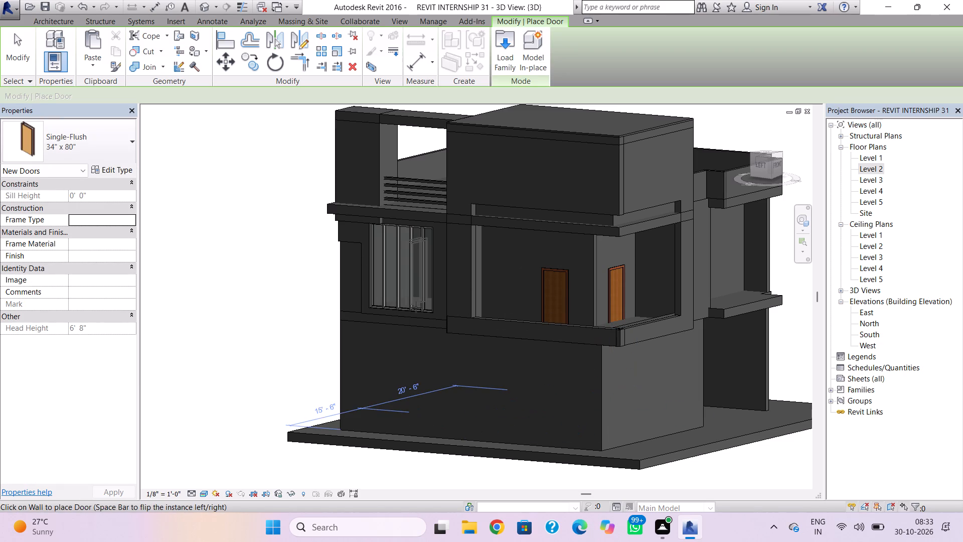
{"action": "right_click_drag", "start_coordinate": [459, 289], "coordinate": [507, 287], "text": "shift"}
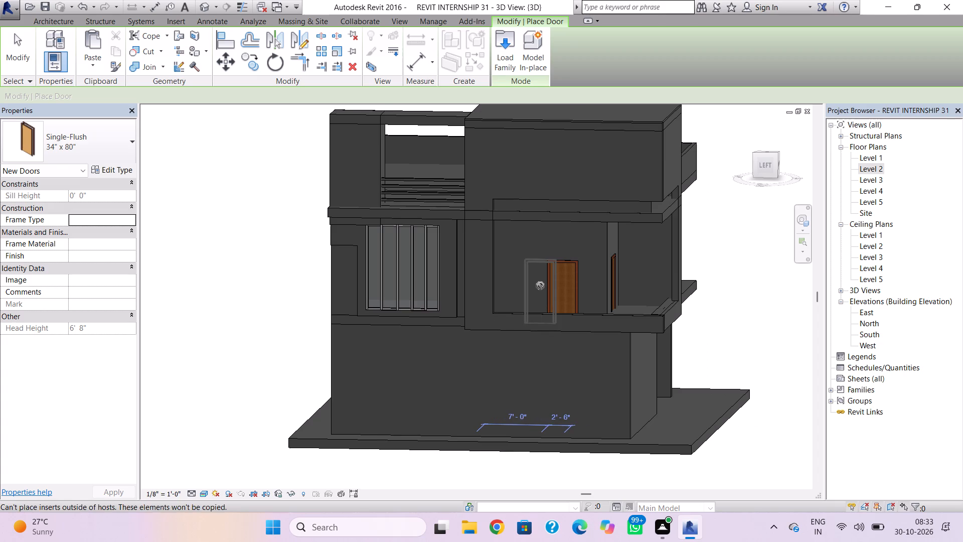
{"action": "key", "text": "Escape"}
Nudge the left-facade balcony door up to a 0' 4" sill height and slightly toward the wall corner.
{"action": "left_click", "coordinate": [573, 274]}
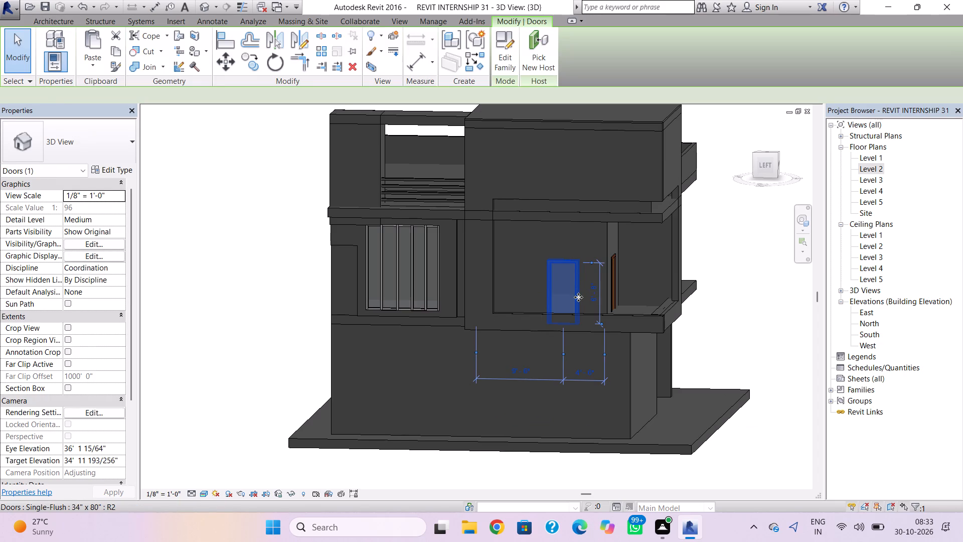
{"action": "key", "text": "Up"}
{"action": "key", "text": "Right"}
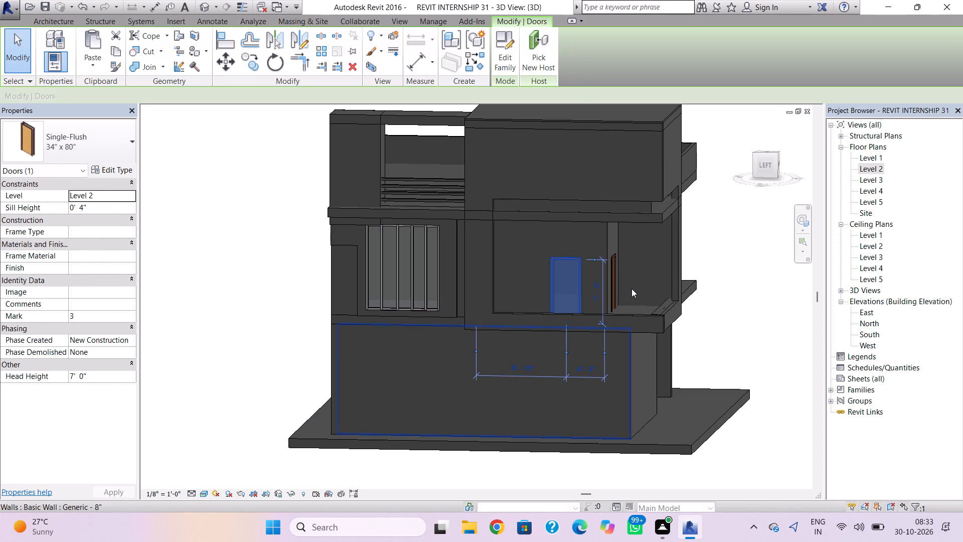
{"action": "key", "text": "Escape"}
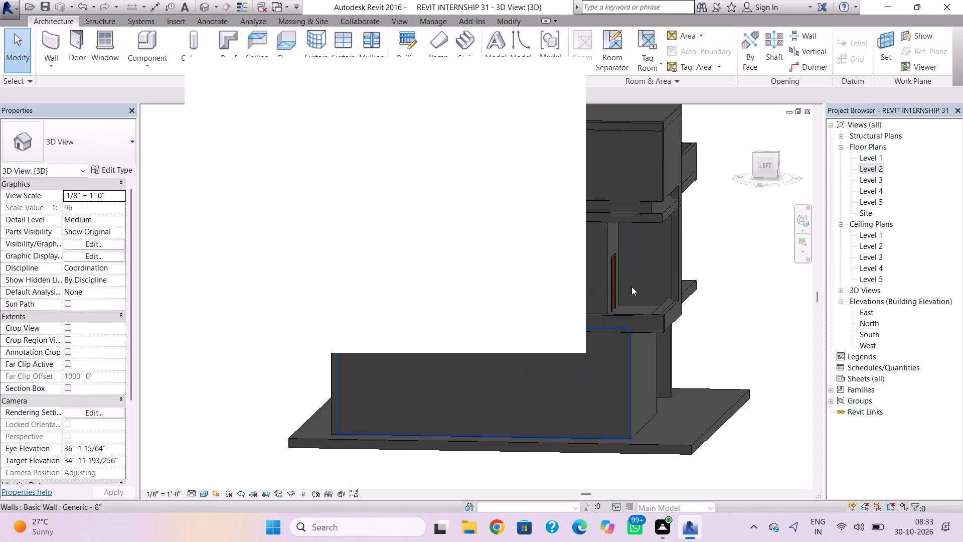
Raise both Single-Flush doors on the Level 2 balcony walls to a 0' 8" sill height.
{"action": "right_click_drag", "start_coordinate": [636, 285], "coordinate": [547, 261], "text": "shift"}
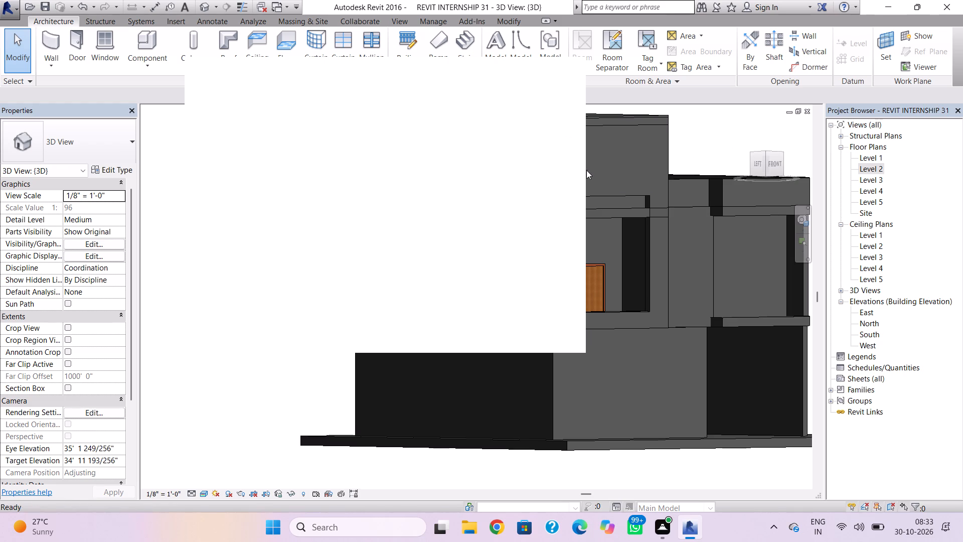
{"action": "middle_click_drag", "start_coordinate": [638, 245], "coordinate": [666, 297]}
{"action": "left_click", "coordinate": [622, 311]}
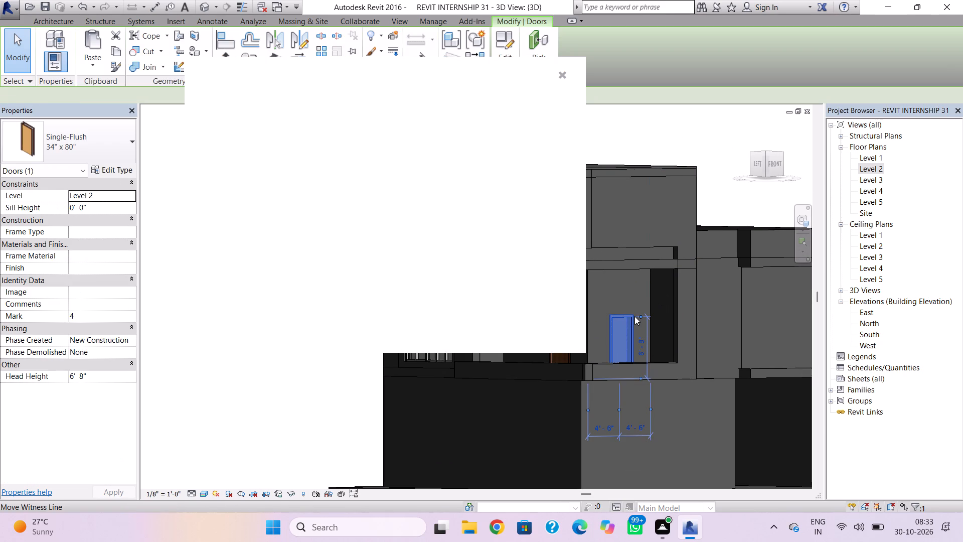
{"action": "key", "text": "Up"}
{"action": "key", "text": "Up"}
{"action": "left_click", "coordinate": [632, 282]}
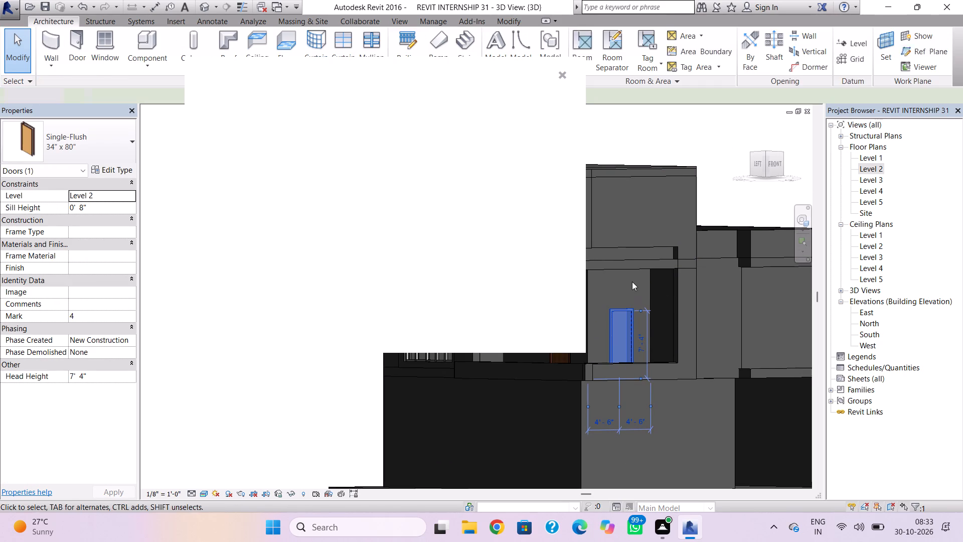
{"action": "left_click", "coordinate": [564, 78]}
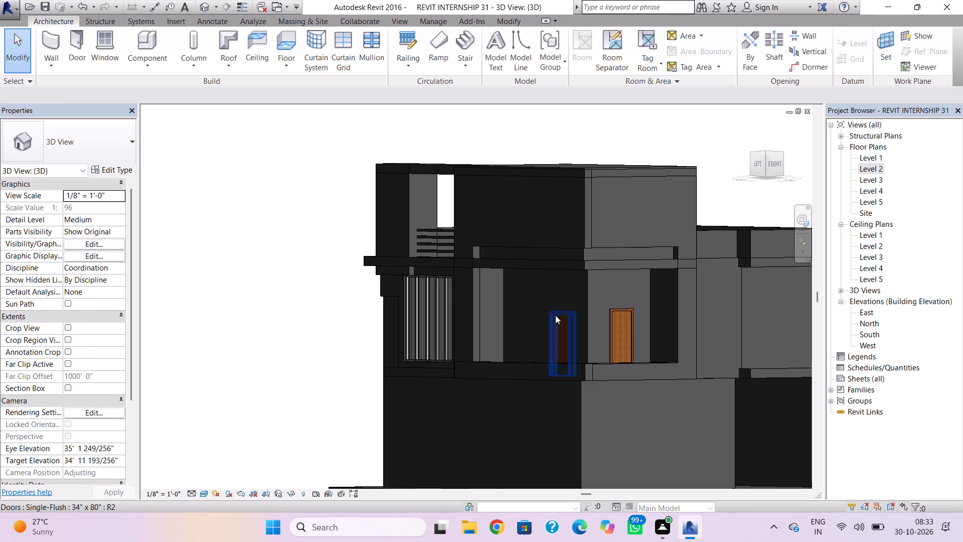
{"action": "left_click", "coordinate": [555, 315]}
{"action": "key", "text": "Up"}
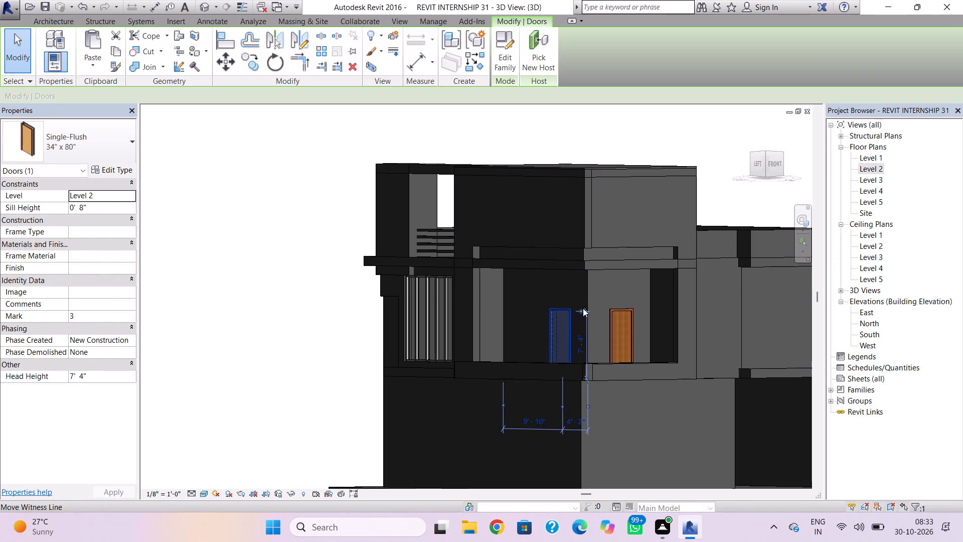
{"action": "scroll", "coordinate": [602, 306], "scroll_direction": "up", "scroll_amount": 3}
{"action": "left_click", "coordinate": [606, 298]}
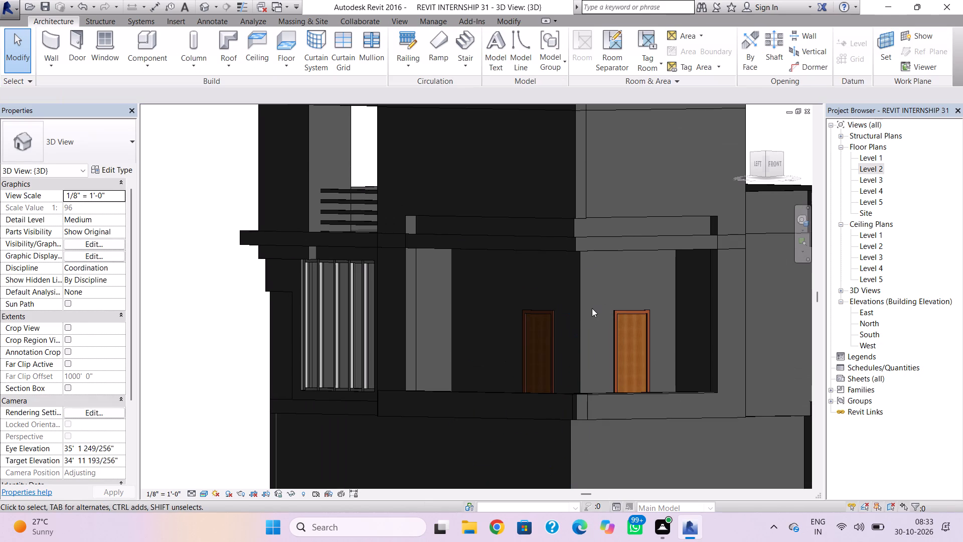
Start a Handrail - Rectangular railing path in the Level 2 plan with an about 18' 2" line along the left-facade balcony edge.
{"action": "right_click_drag", "start_coordinate": [582, 303], "coordinate": [617, 353], "text": "shift"}
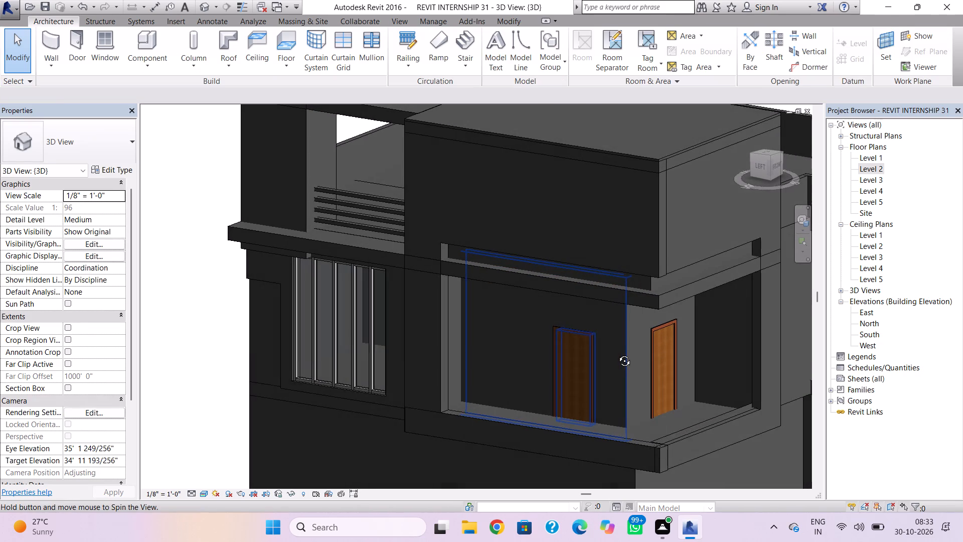
{"action": "right_click_drag", "start_coordinate": [617, 353], "coordinate": [615, 359], "text": "shift"}
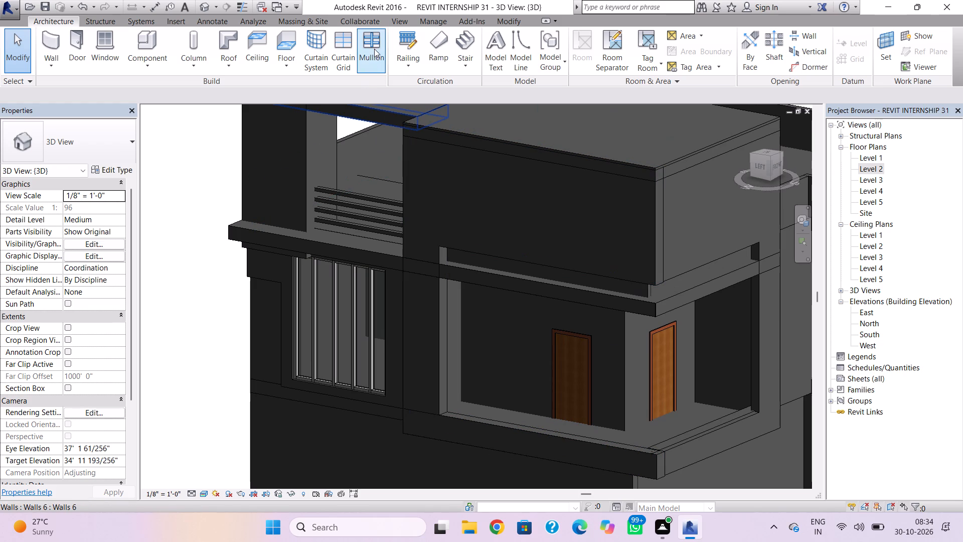
{"action": "left_click", "coordinate": [398, 45]}
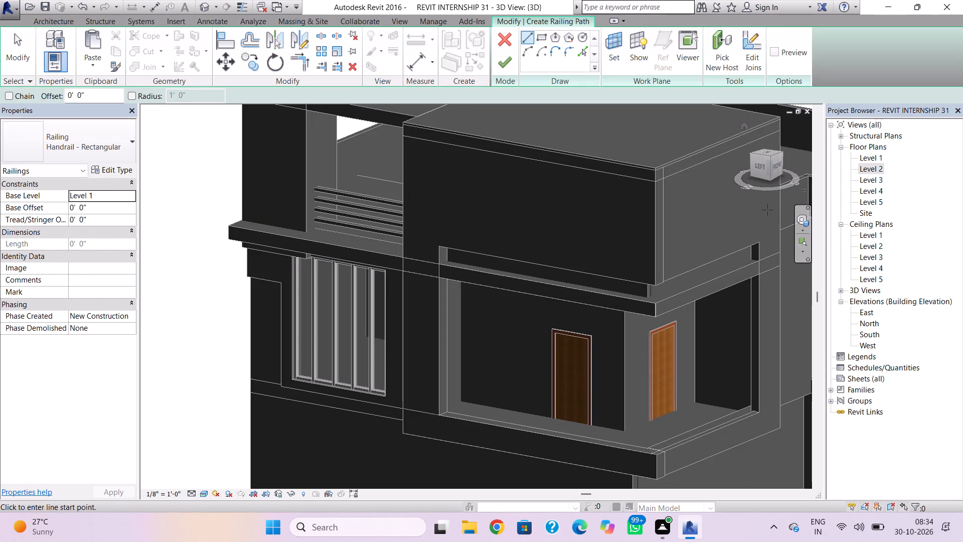
{"action": "double_click", "coordinate": [871, 166]}
{"action": "scroll", "coordinate": [477, 263], "scroll_direction": "down", "scroll_amount": 9}
{"action": "middle_click_drag", "start_coordinate": [473, 272], "coordinate": [467, 163]}
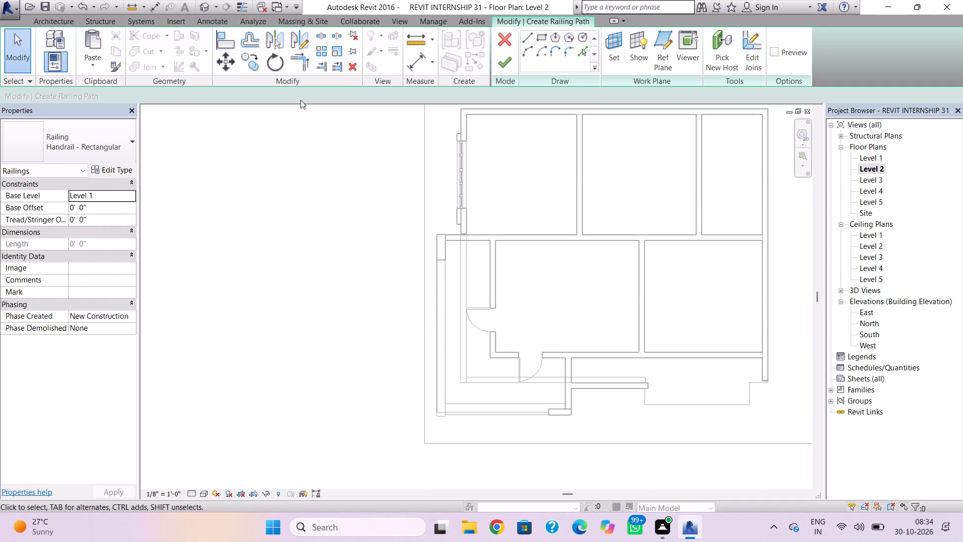
{"action": "left_click", "coordinate": [528, 42]}
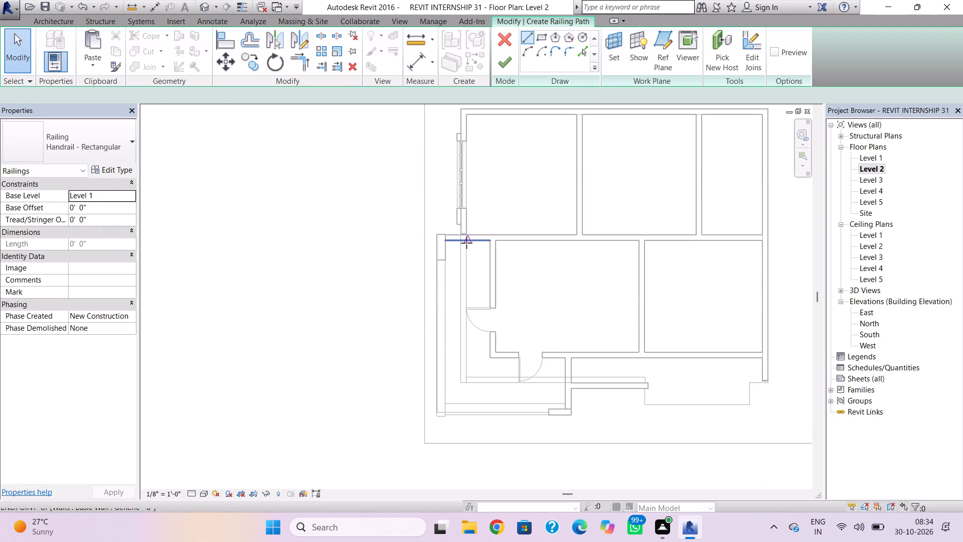
{"action": "scroll", "coordinate": [439, 258], "scroll_direction": "up", "scroll_amount": 4}
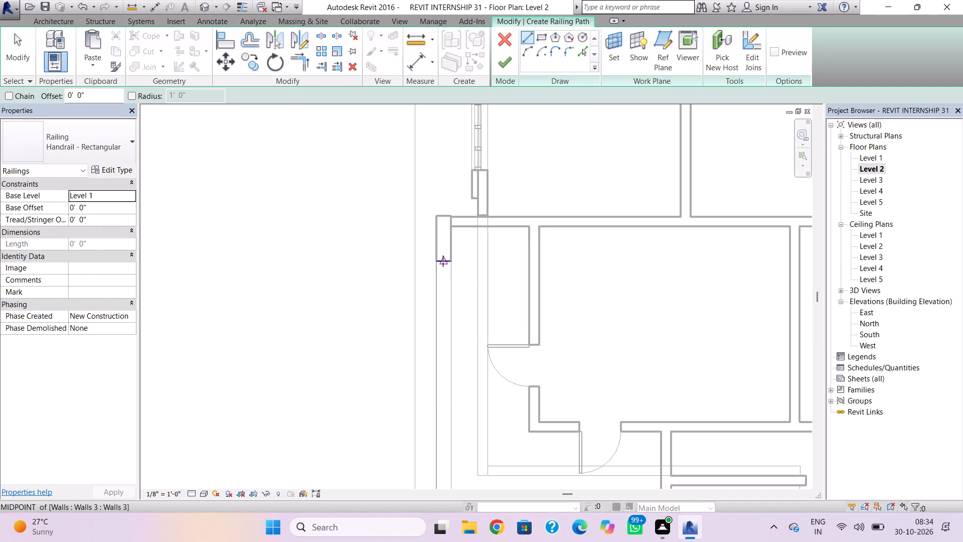
{"action": "left_click", "coordinate": [443, 261]}
{"action": "scroll", "coordinate": [445, 342], "scroll_direction": "down", "scroll_amount": 2}
{"action": "middle_click_drag", "start_coordinate": [448, 313], "coordinate": [447, 232]}
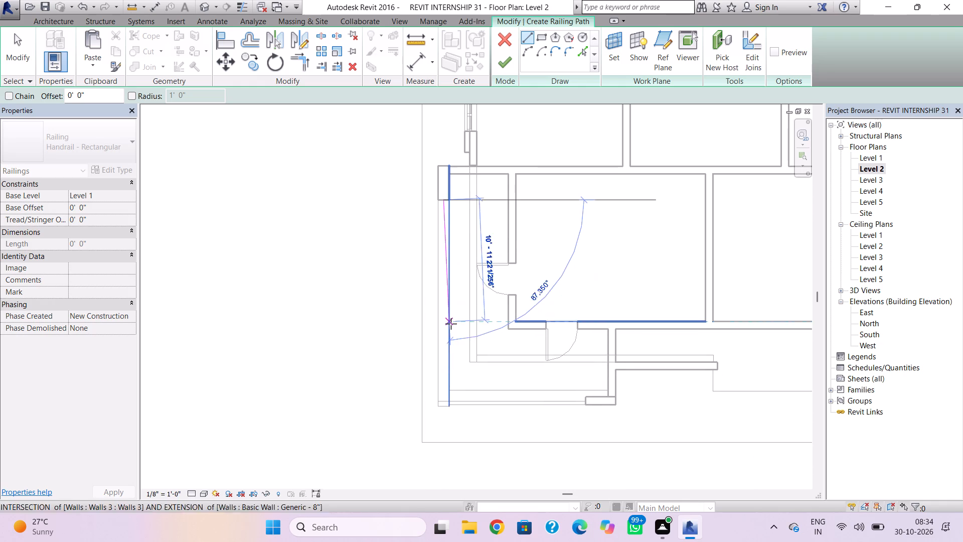
{"action": "scroll", "coordinate": [425, 397], "scroll_direction": "up", "scroll_amount": 3}
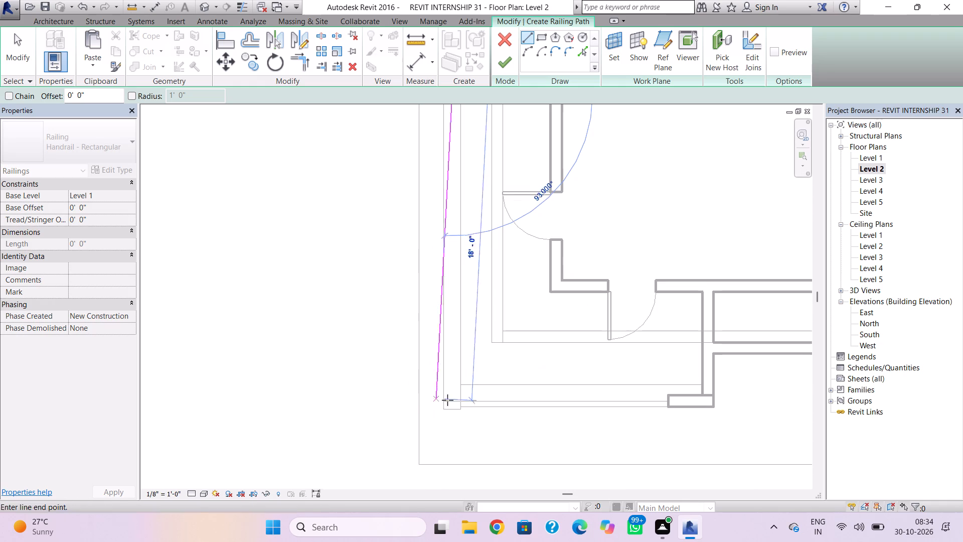
{"action": "left_click", "coordinate": [451, 397]}
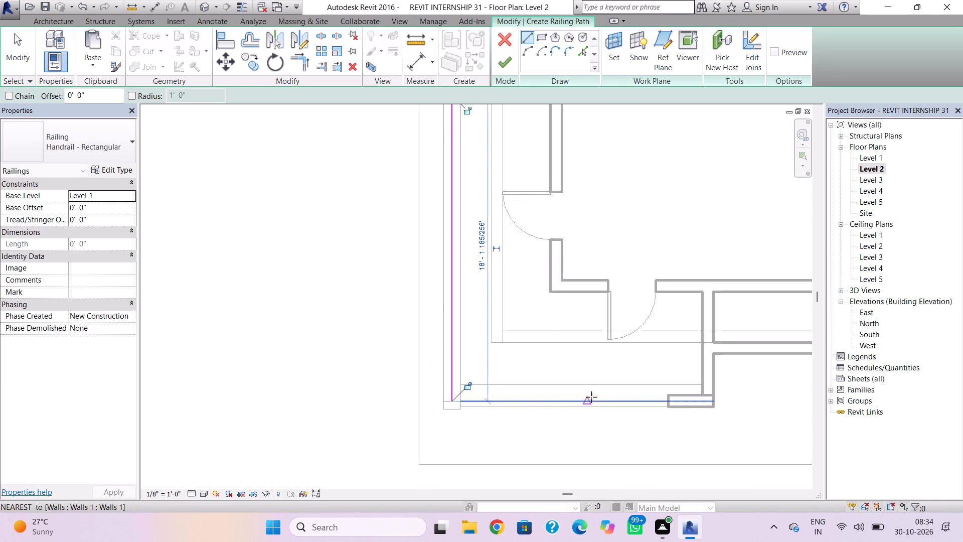
Add an about 12' 10" segment along the front balcony edge, joined at the corner, and finish the railing.
{"action": "scroll", "coordinate": [667, 401], "scroll_direction": "up", "scroll_amount": 3}
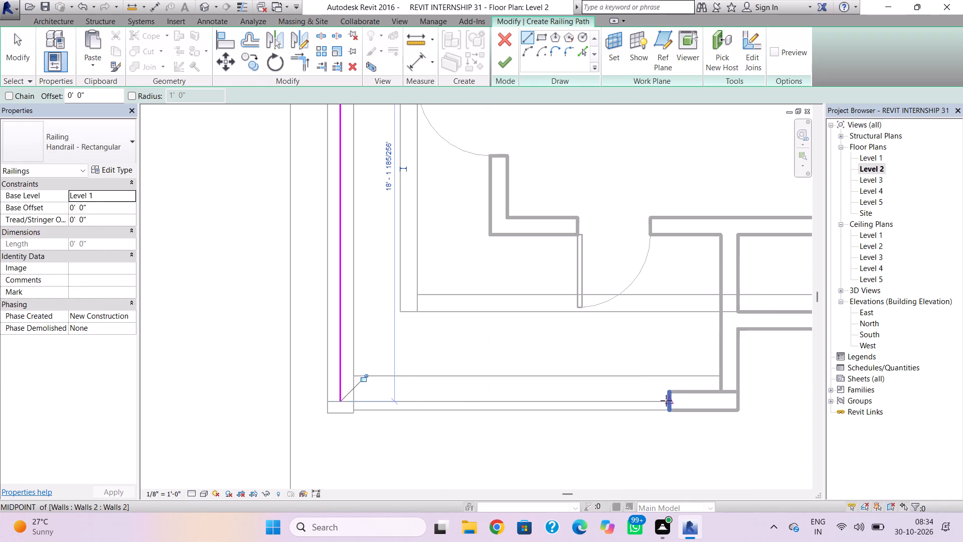
{"action": "left_click", "coordinate": [667, 399]}
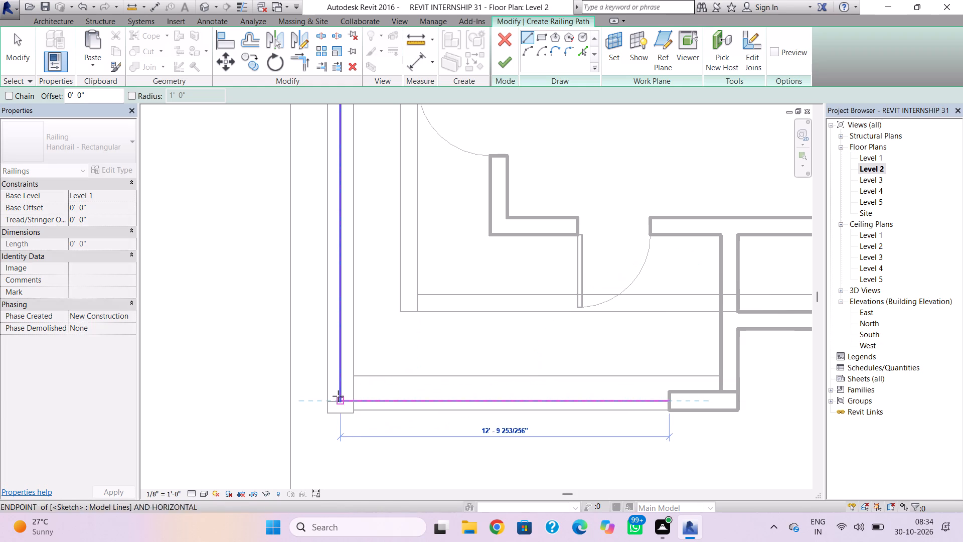
{"action": "left_click", "coordinate": [338, 396]}
{"action": "key", "text": "Escape"}
{"action": "left_click", "coordinate": [496, 67]}
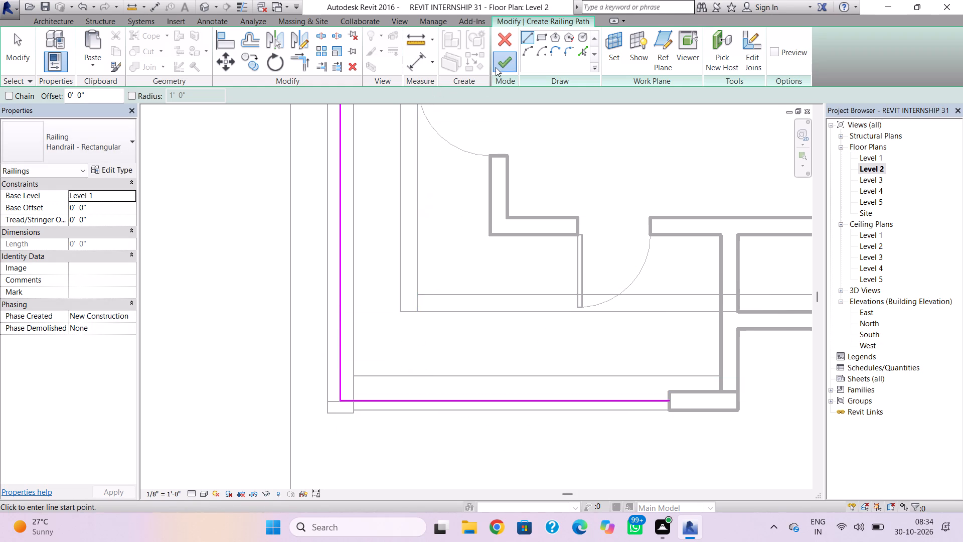
In the 3D view, set the new railing's base level to Level 2.
{"action": "left_click", "coordinate": [209, 9]}
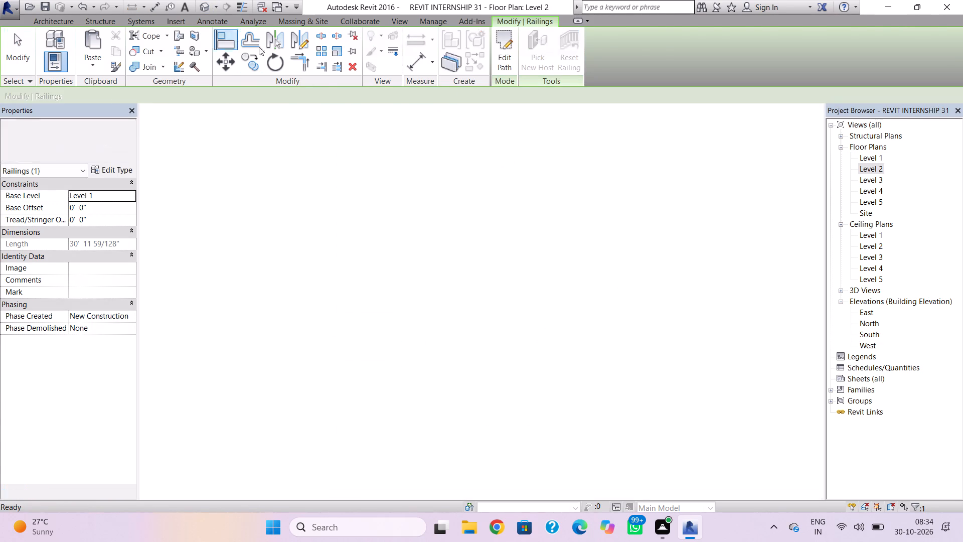
{"action": "scroll", "coordinate": [610, 328], "scroll_direction": "down", "scroll_amount": 3}
{"action": "middle_click_drag", "start_coordinate": [611, 269], "coordinate": [624, 181]}
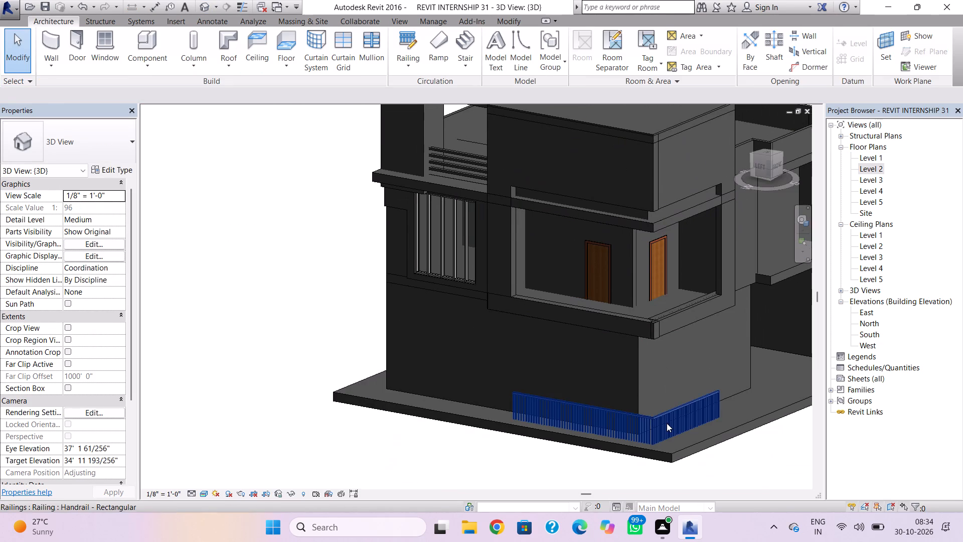
{"action": "left_click", "coordinate": [666, 423]}
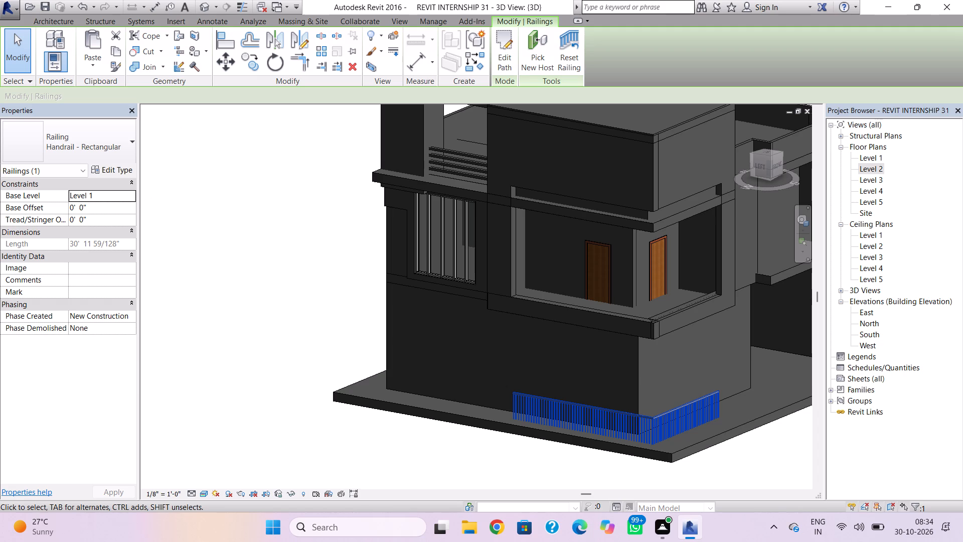
{"action": "left_click", "coordinate": [127, 198]}
{"action": "left_click", "coordinate": [133, 195]}
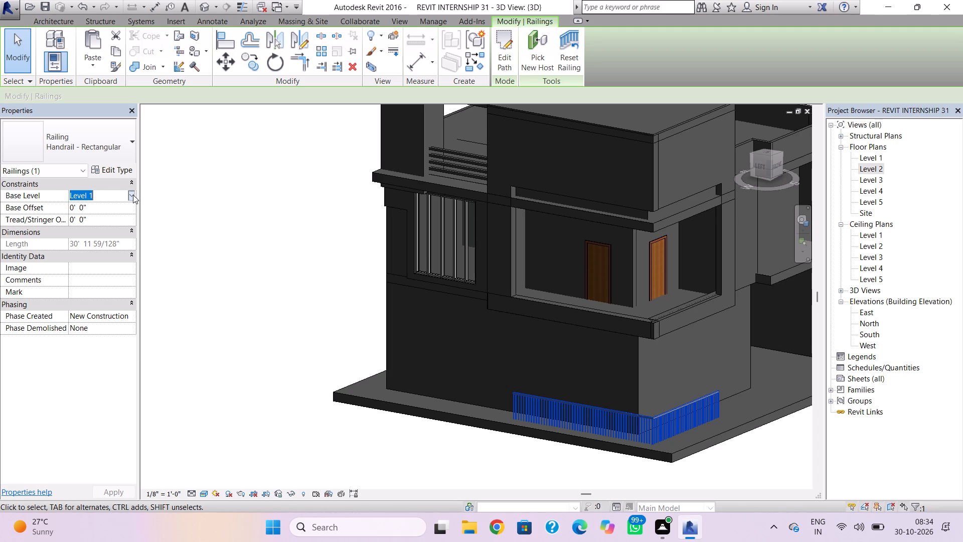
{"action": "left_click", "coordinate": [116, 226]}
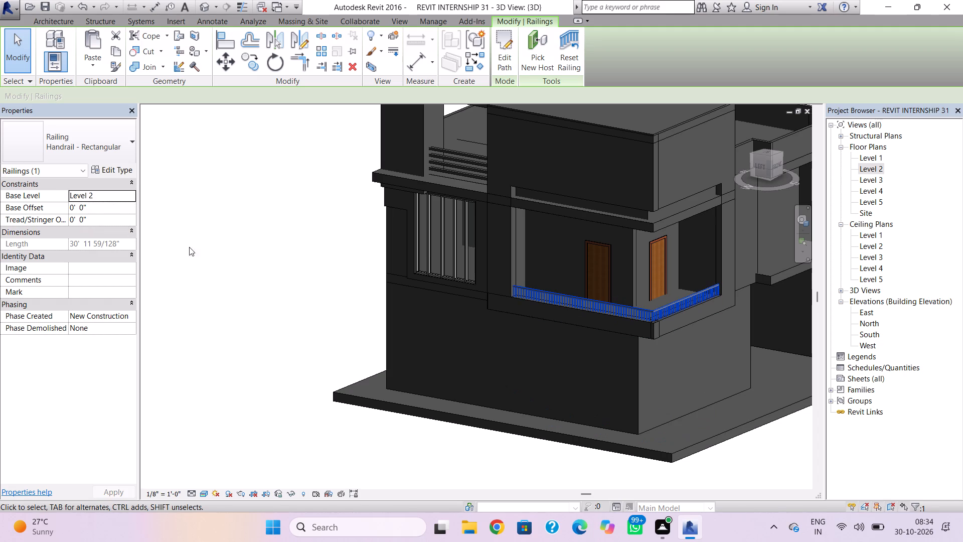
Change the balcony railing type to Glass Panel - Bottom Fill.
{"action": "left_click", "coordinate": [104, 150]}
{"action": "left_click", "coordinate": [97, 202]}
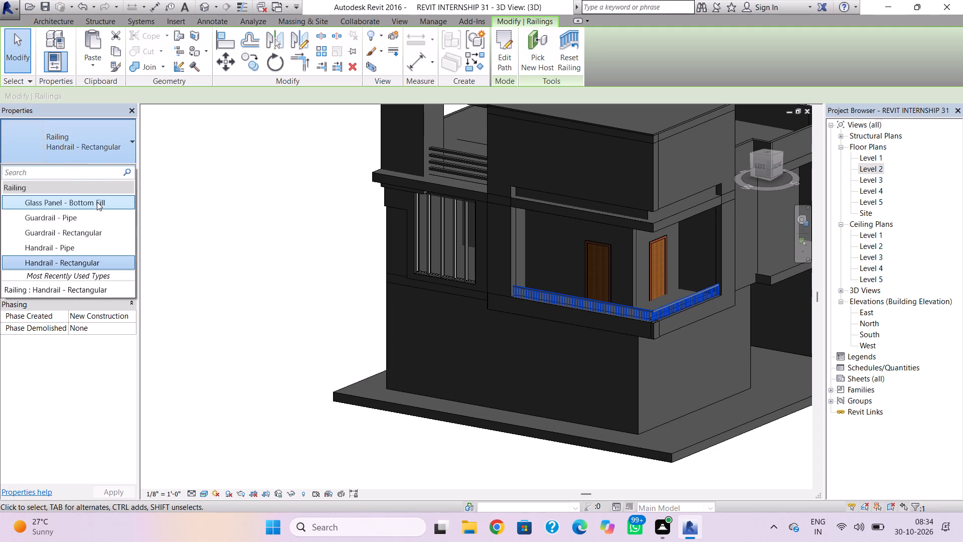
Set the balcony railing's base offset to 2' 0".
{"action": "left_click", "coordinate": [115, 208]}
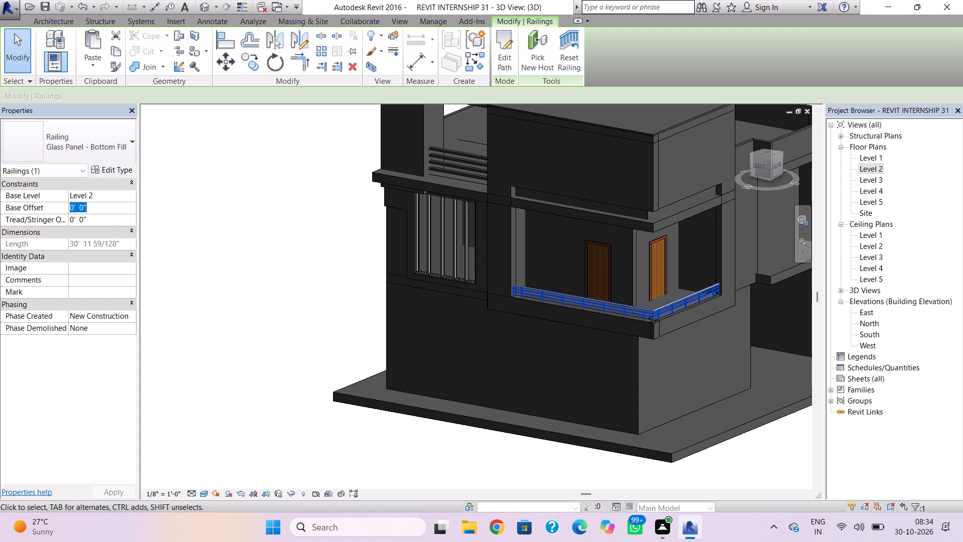
{"action": "type", "text": "2'"}
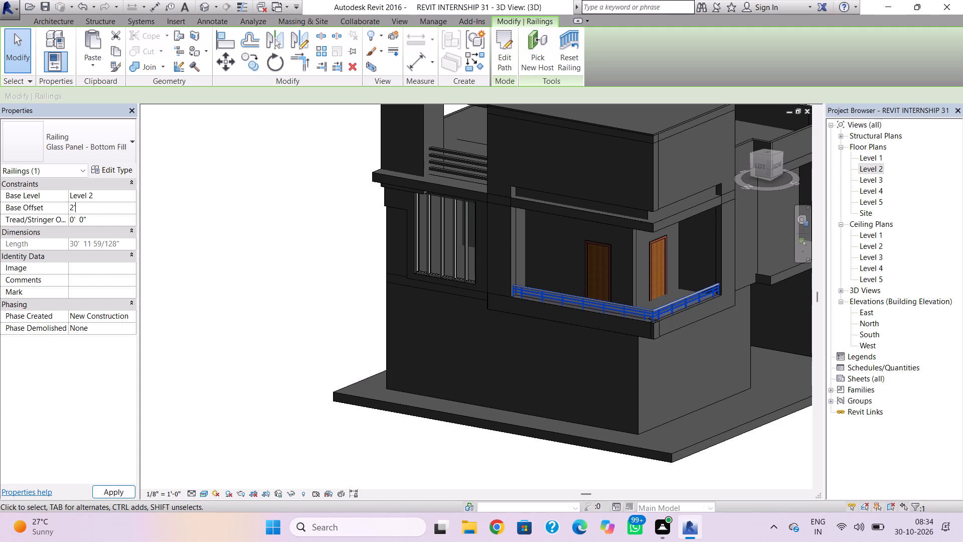
{"action": "key", "text": "Return"}
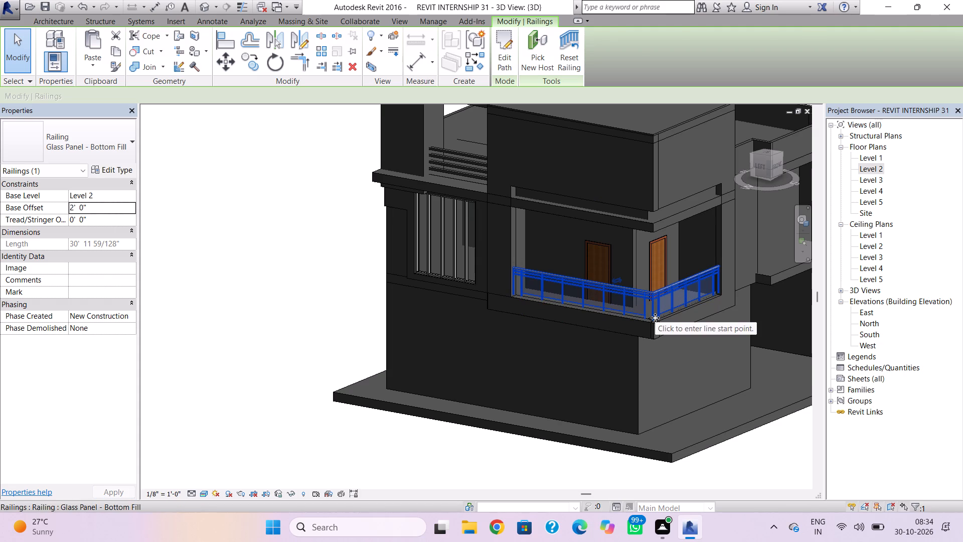
{"action": "key", "text": "Escape"}
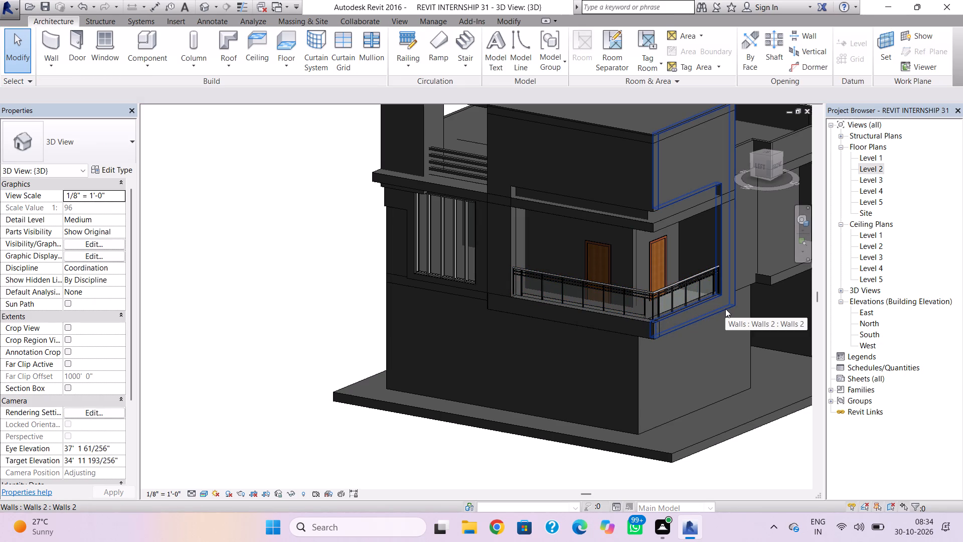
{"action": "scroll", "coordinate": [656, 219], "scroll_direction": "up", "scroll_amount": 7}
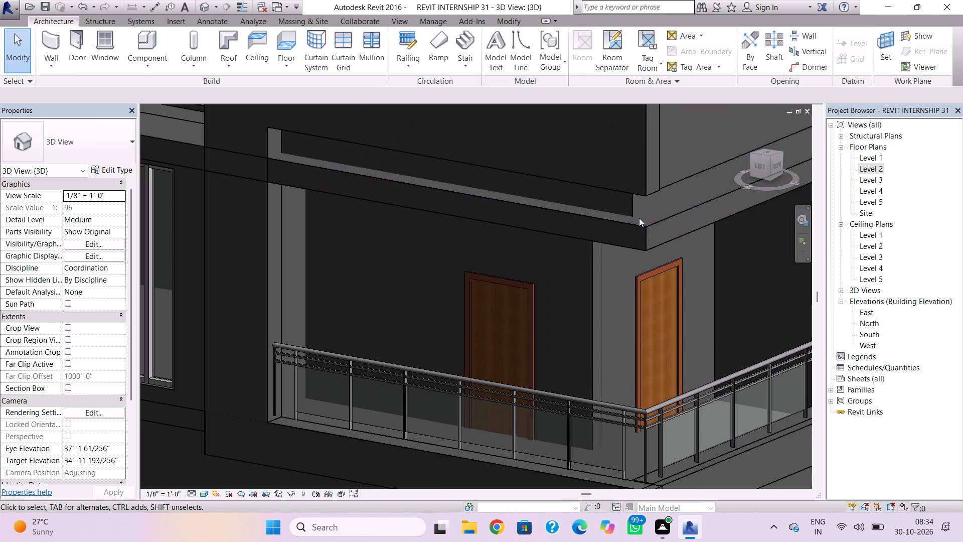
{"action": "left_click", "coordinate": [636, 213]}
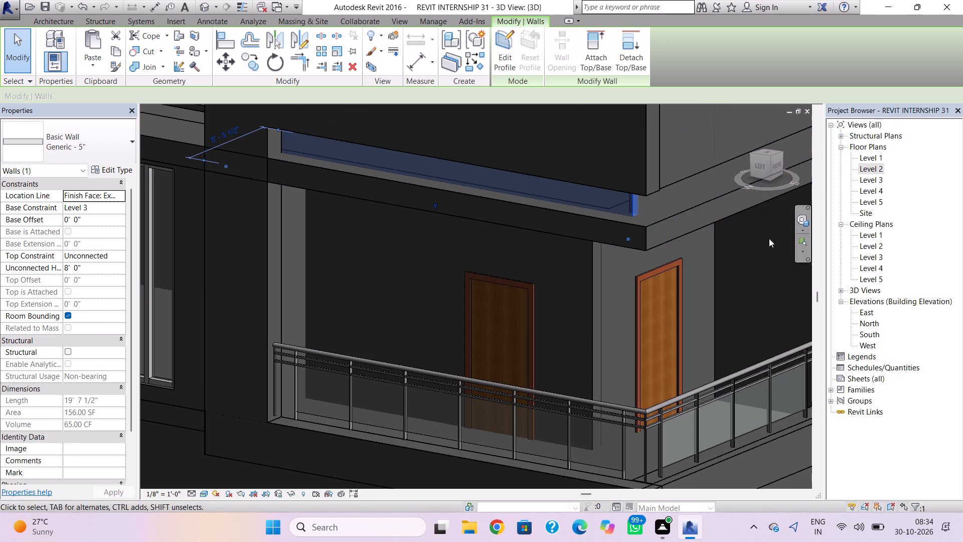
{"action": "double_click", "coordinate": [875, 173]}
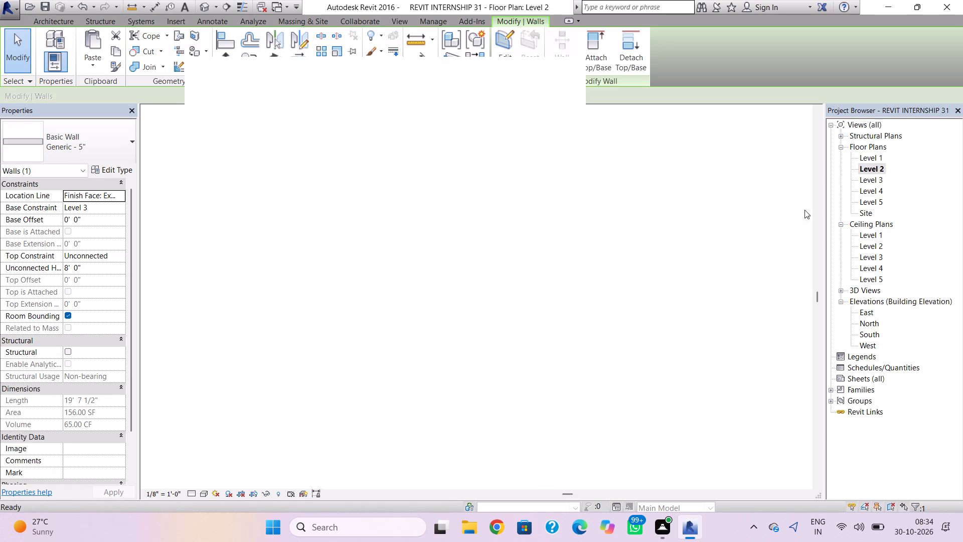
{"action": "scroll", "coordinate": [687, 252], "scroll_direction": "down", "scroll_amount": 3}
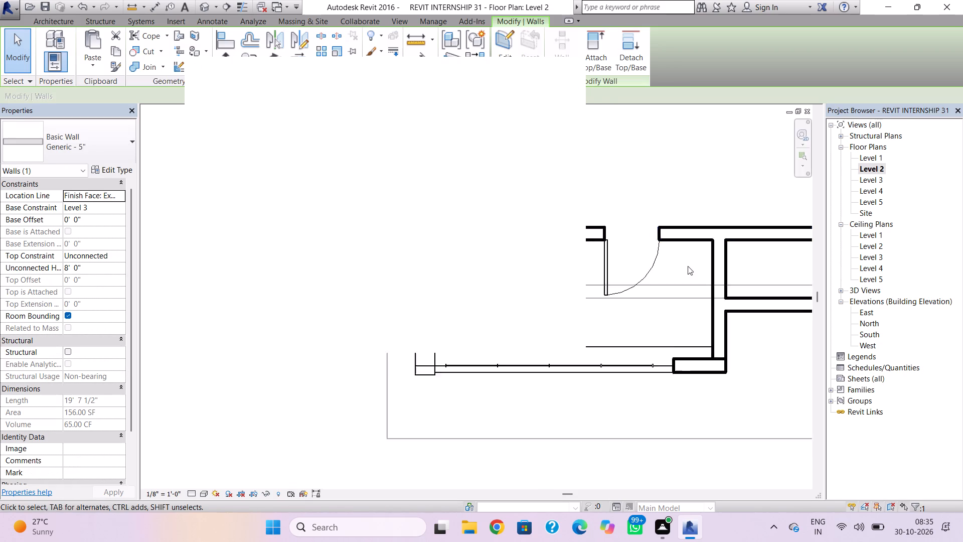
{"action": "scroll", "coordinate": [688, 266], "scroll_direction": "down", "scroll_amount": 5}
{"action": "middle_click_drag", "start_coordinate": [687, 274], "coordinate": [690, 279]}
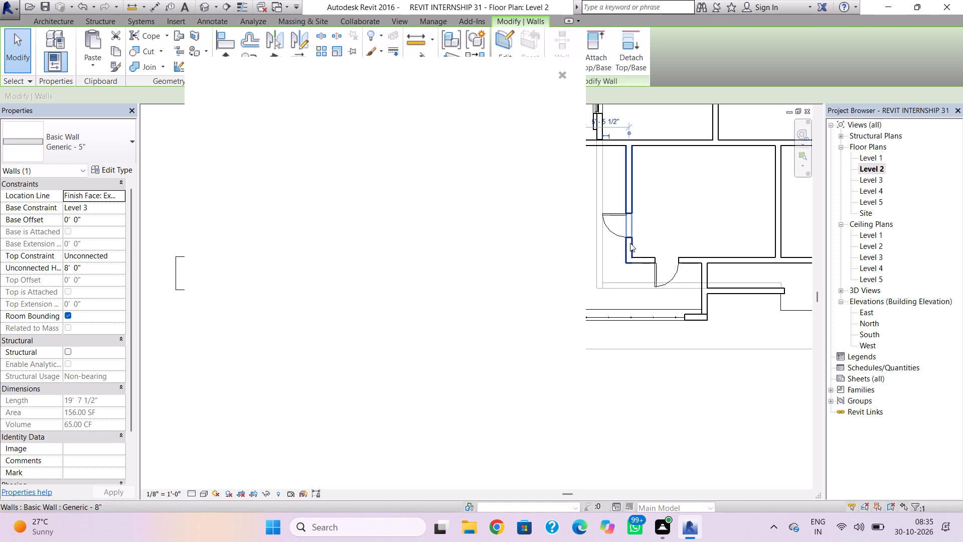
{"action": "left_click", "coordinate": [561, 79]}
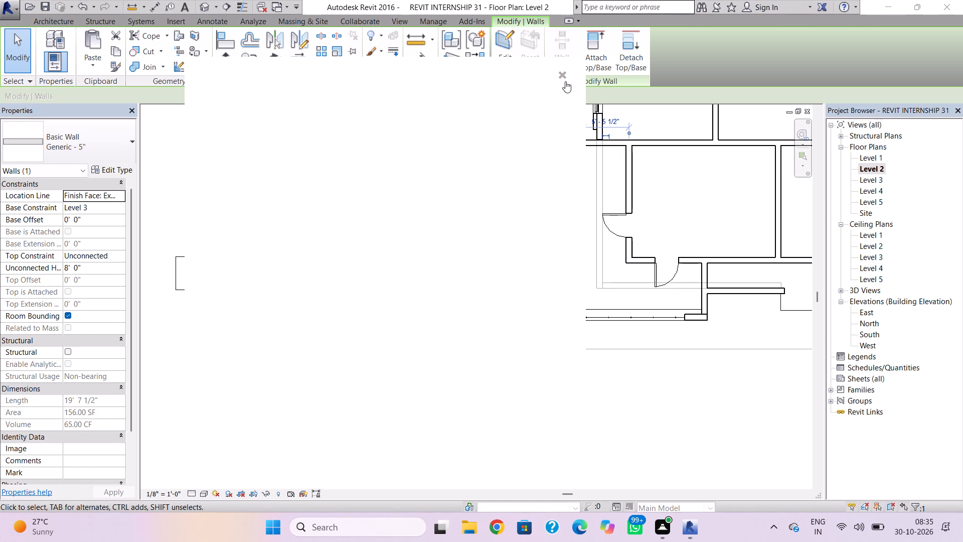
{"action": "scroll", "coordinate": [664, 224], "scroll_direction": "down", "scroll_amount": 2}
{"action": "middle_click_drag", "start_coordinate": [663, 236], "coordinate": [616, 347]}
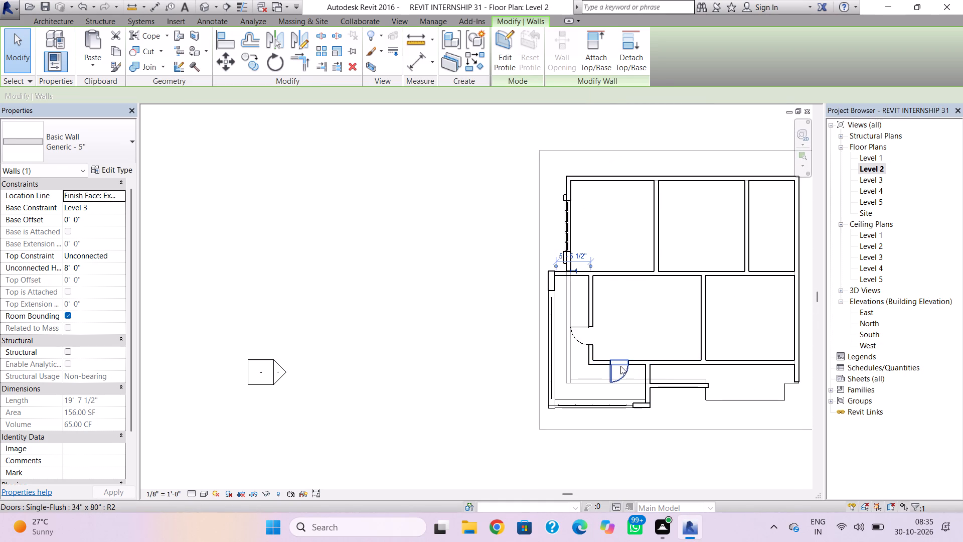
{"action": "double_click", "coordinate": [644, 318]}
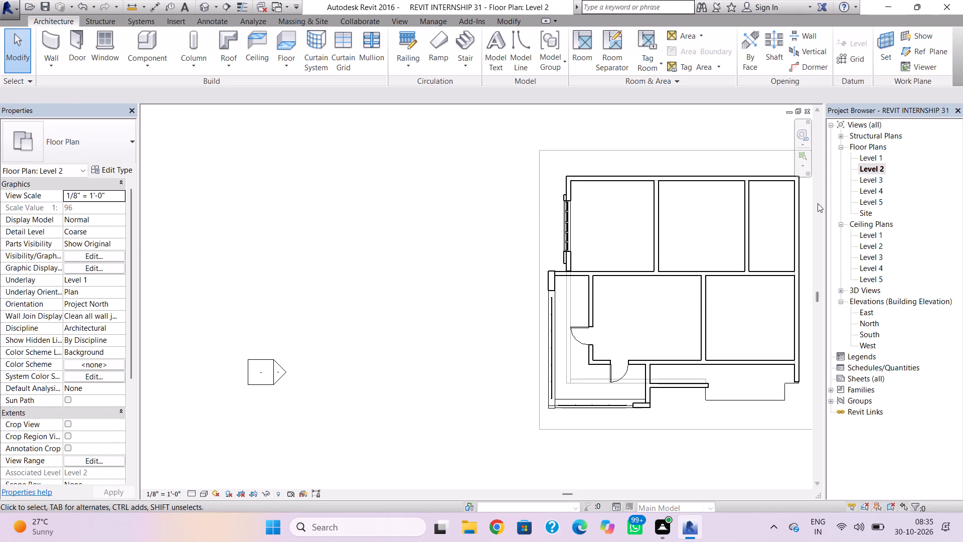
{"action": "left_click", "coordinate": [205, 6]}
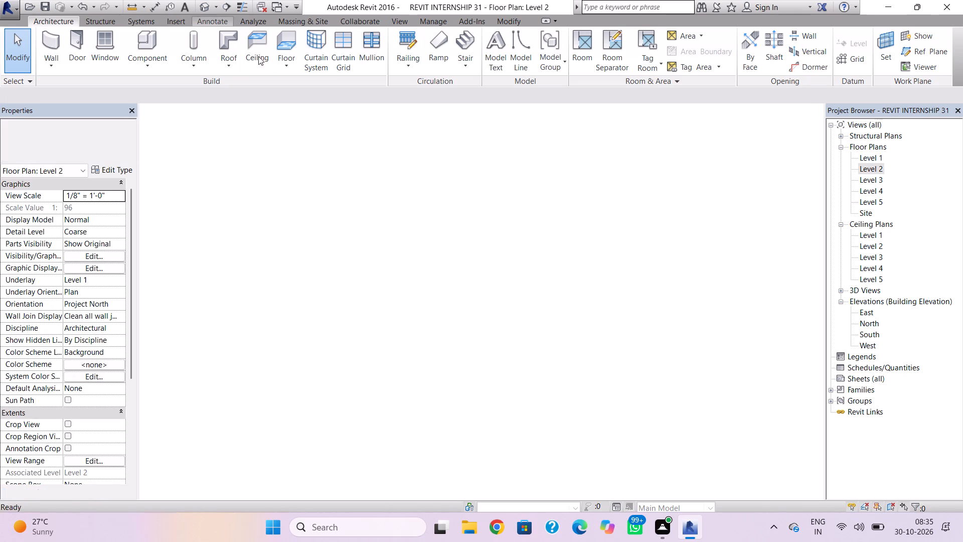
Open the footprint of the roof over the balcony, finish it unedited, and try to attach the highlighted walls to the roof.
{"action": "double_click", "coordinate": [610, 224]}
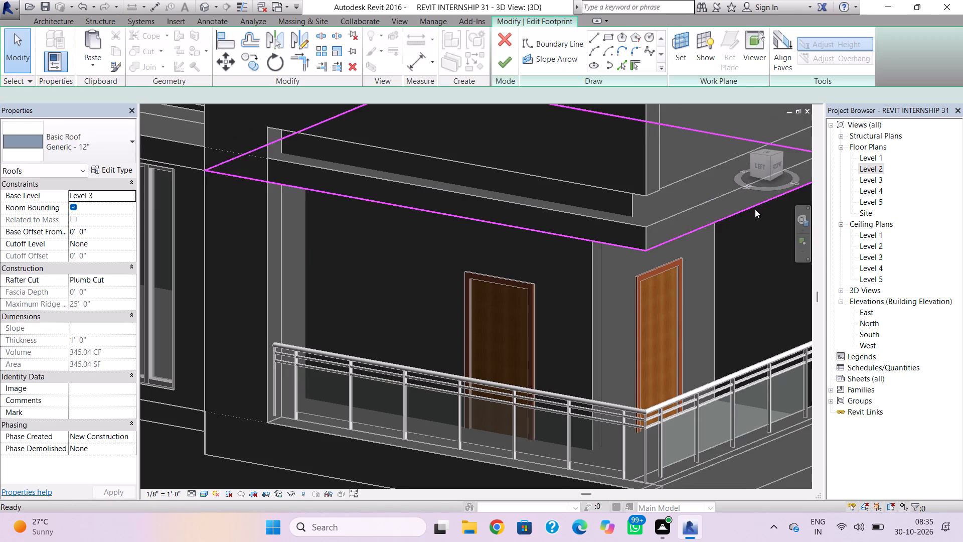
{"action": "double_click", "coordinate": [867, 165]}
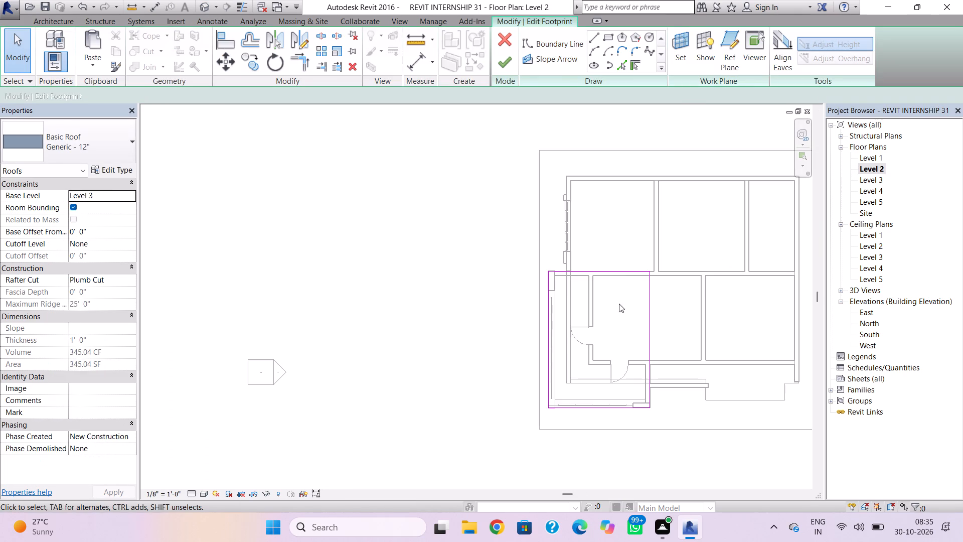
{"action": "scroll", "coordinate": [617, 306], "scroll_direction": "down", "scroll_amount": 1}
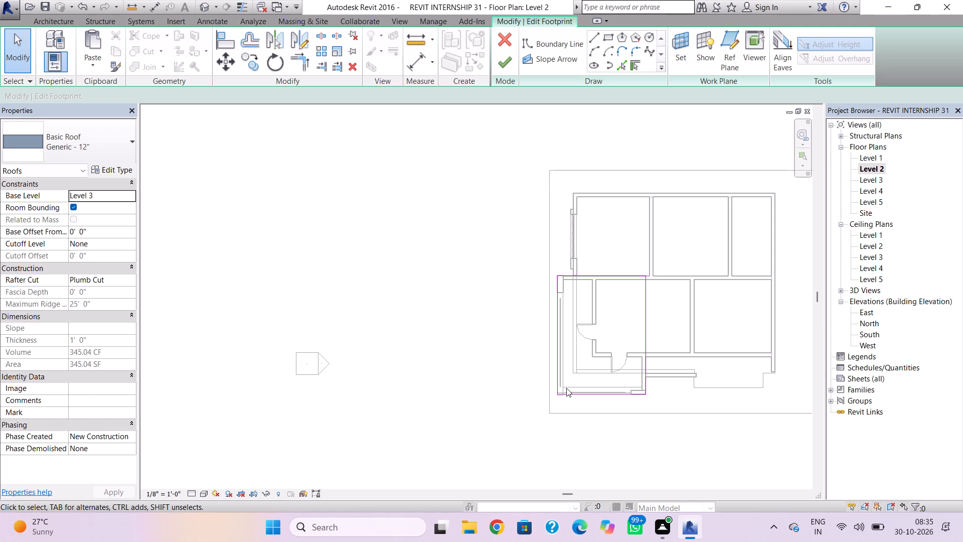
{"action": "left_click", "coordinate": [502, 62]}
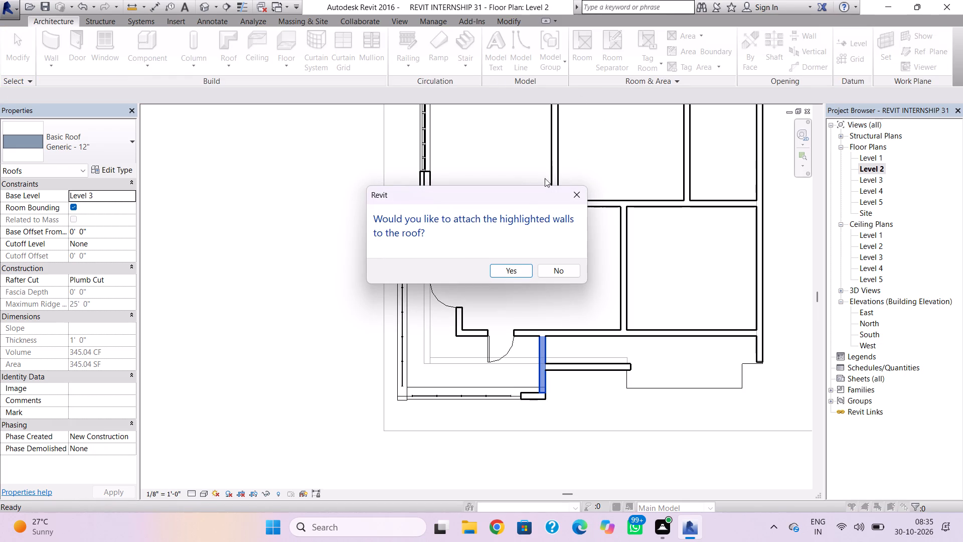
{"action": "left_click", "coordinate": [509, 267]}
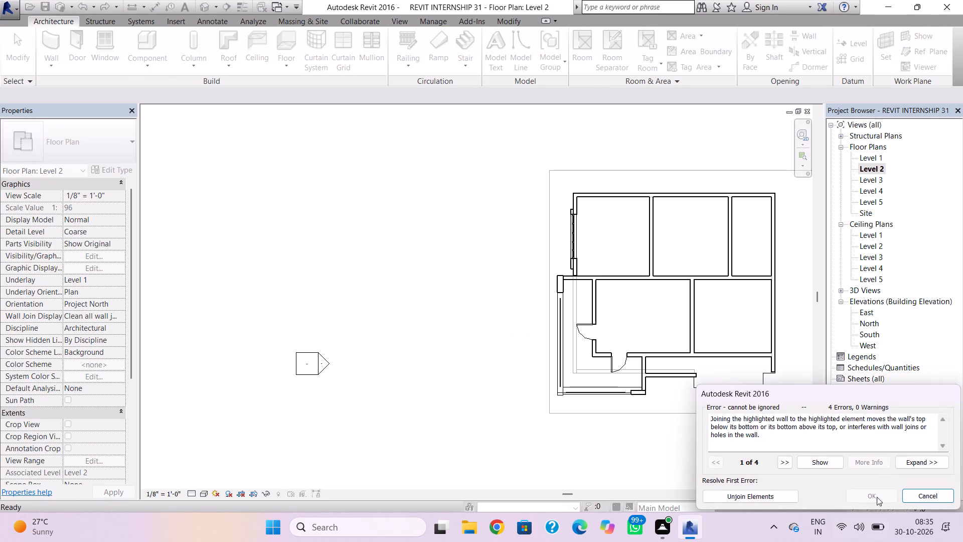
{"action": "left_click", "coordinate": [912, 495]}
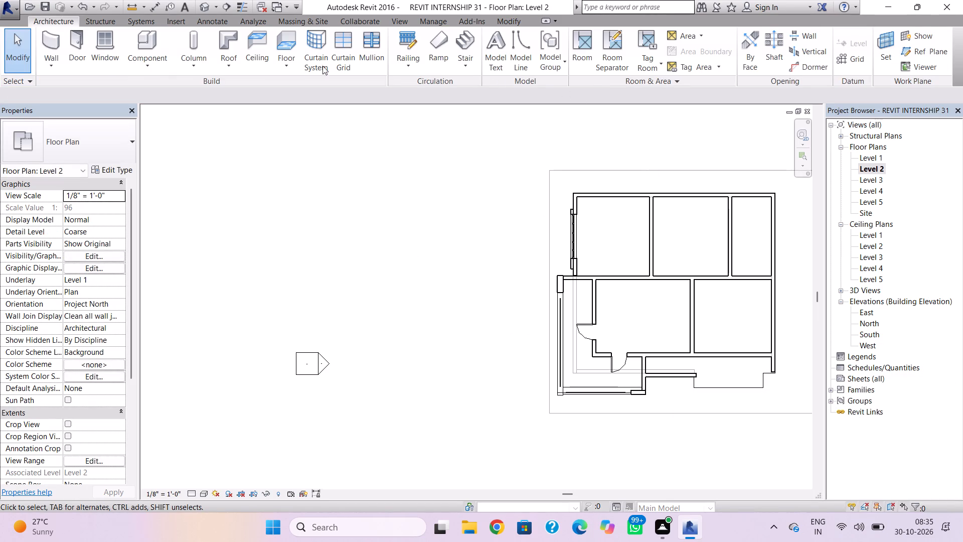
In the Level 2 plan, edit the balcony roof's footprint, moving its west boundary inward about 1' 0" and its front boundary inward, and finish it.
{"action": "left_click", "coordinate": [199, 0]}
{"action": "scroll", "coordinate": [569, 257], "scroll_direction": "down", "scroll_amount": 2}
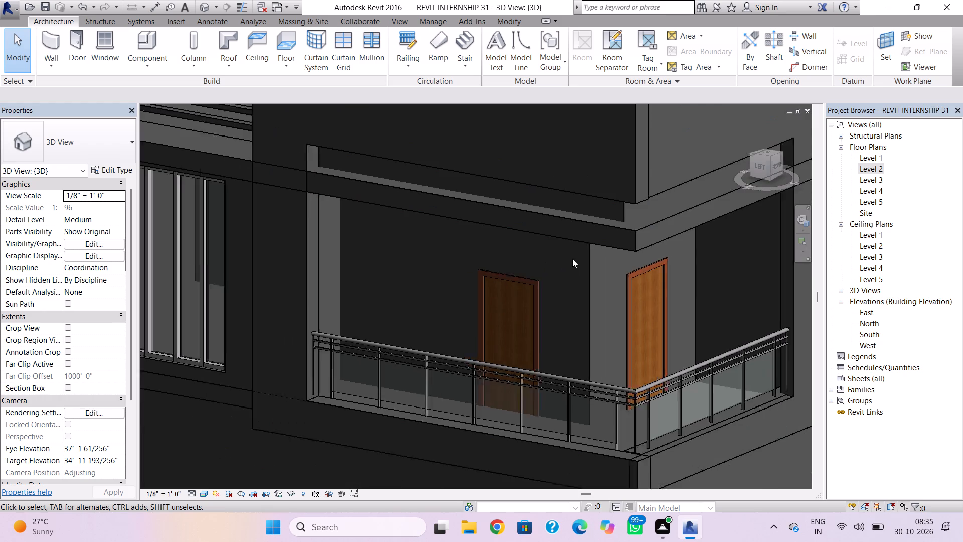
{"action": "scroll", "coordinate": [572, 259], "scroll_direction": "down", "scroll_amount": 4}
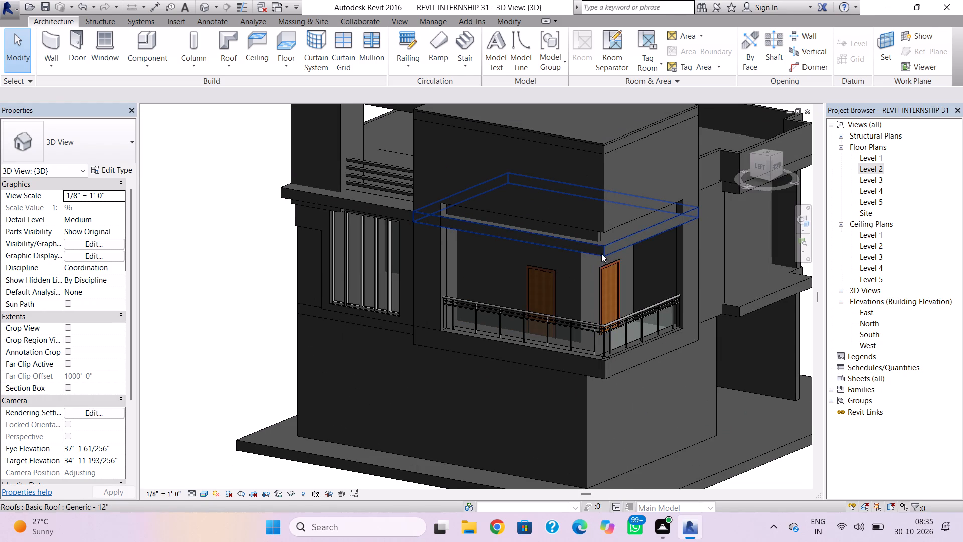
{"action": "left_click", "coordinate": [601, 253]}
{"action": "left_click", "coordinate": [601, 253]}
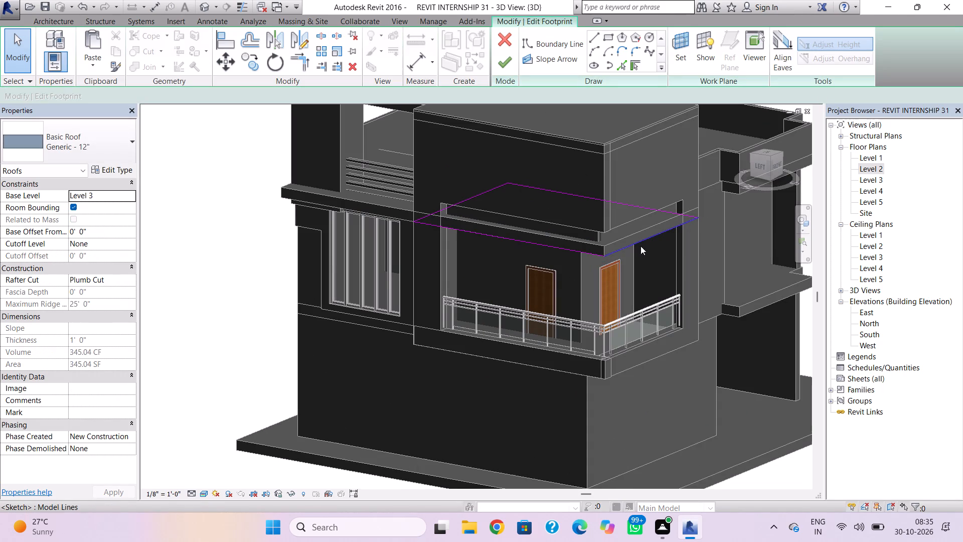
{"action": "left_click", "coordinate": [876, 170]}
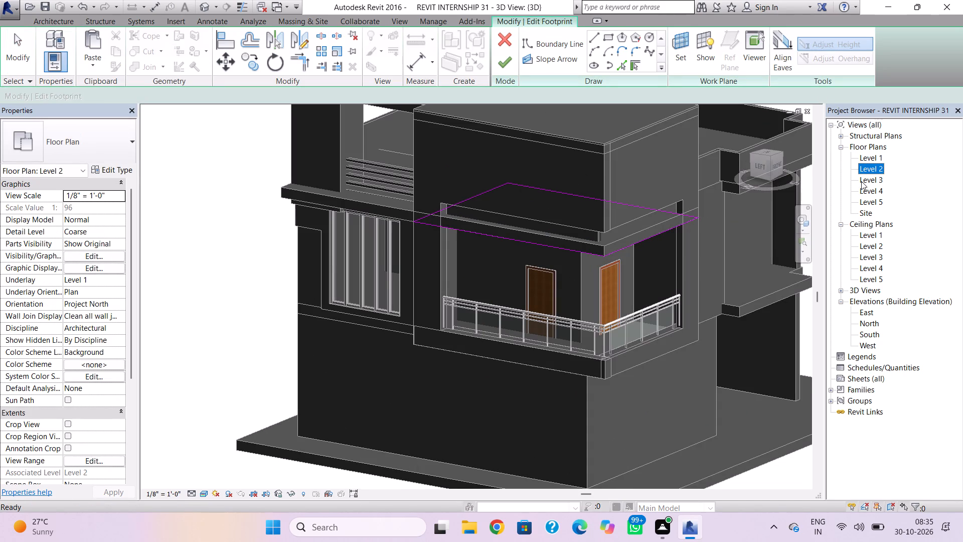
{"action": "left_click", "coordinate": [869, 173]}
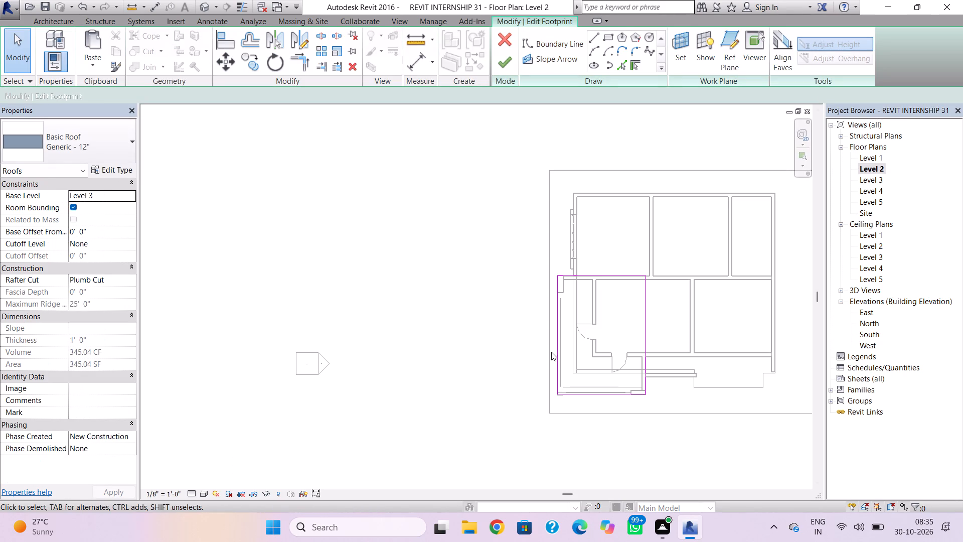
{"action": "scroll", "coordinate": [551, 352], "scroll_direction": "up", "scroll_amount": 3}
{"action": "left_click", "coordinate": [559, 353]}
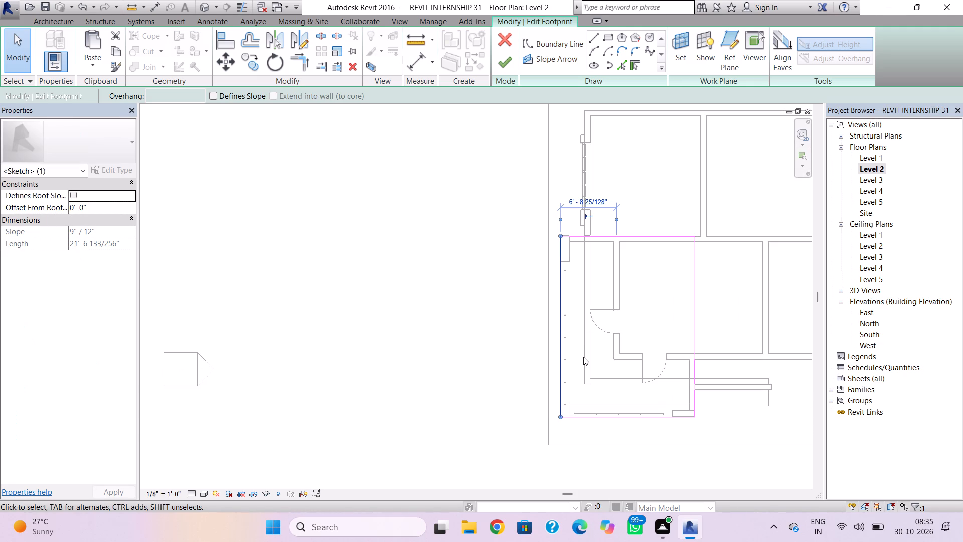
{"action": "key", "text": "Right"}
{"action": "key", "text": "Right"}
{"action": "key", "text": "Right"}
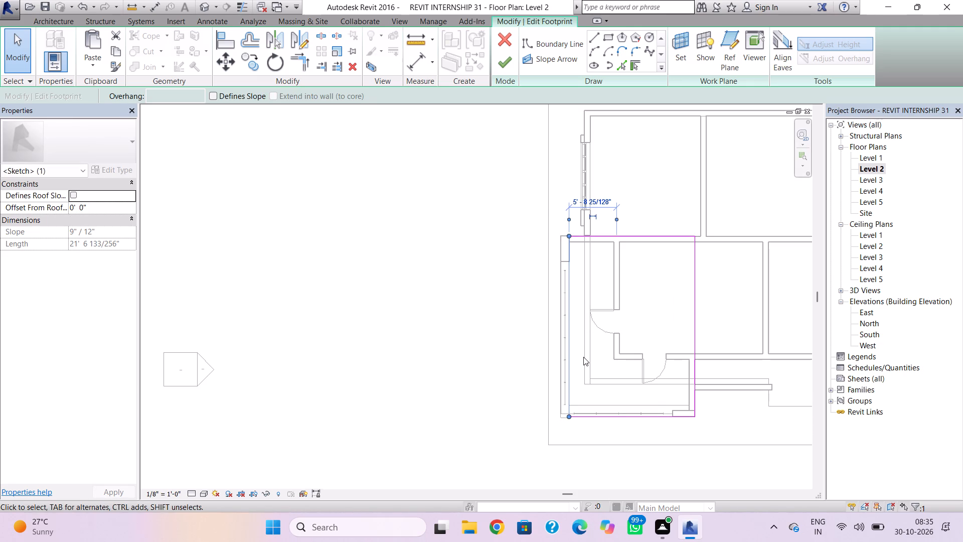
{"action": "left_click", "coordinate": [625, 416]}
{"action": "key", "text": "Up"}
{"action": "key", "text": "Up"}
{"action": "key", "text": "Up"}
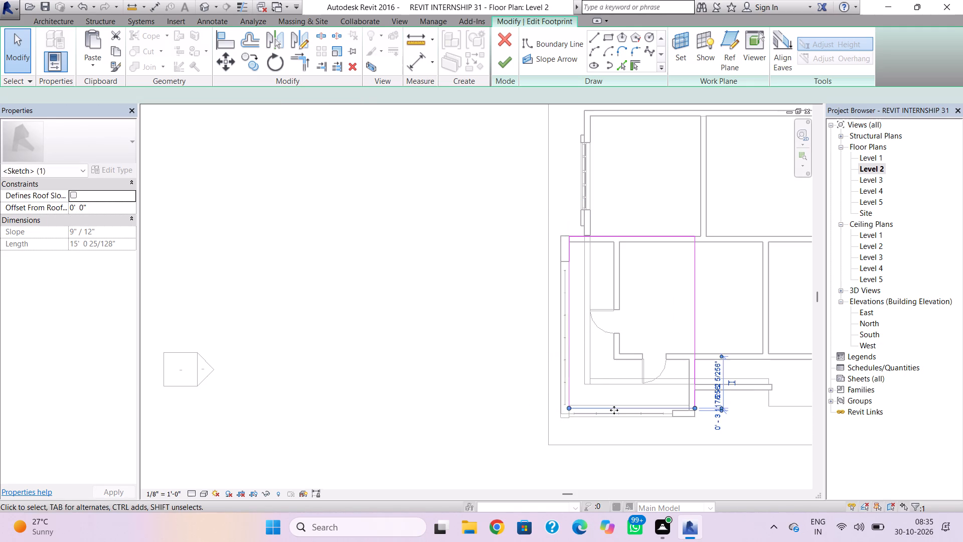
{"action": "key", "text": "Up"}
{"action": "scroll", "coordinate": [613, 410], "scroll_direction": "up", "scroll_amount": 3}
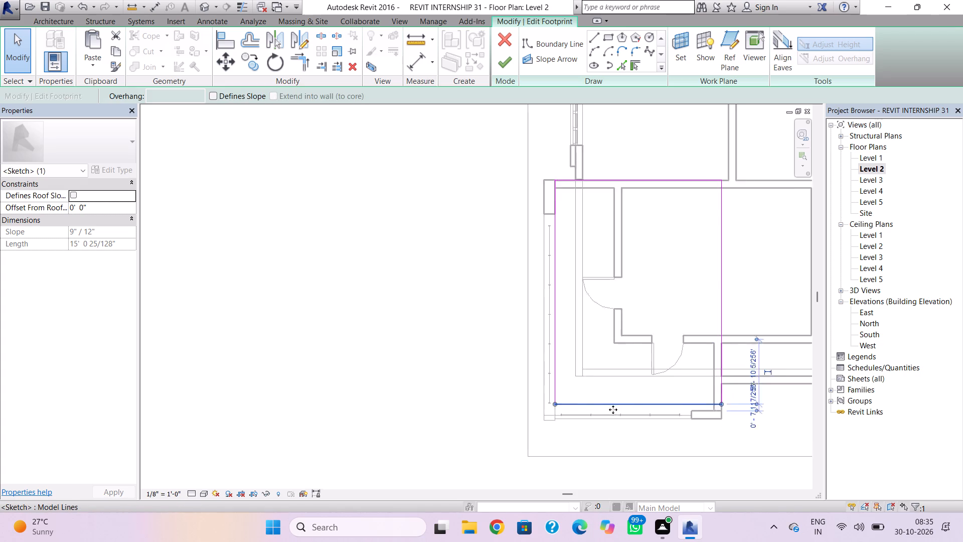
{"action": "left_click", "coordinate": [504, 63]}
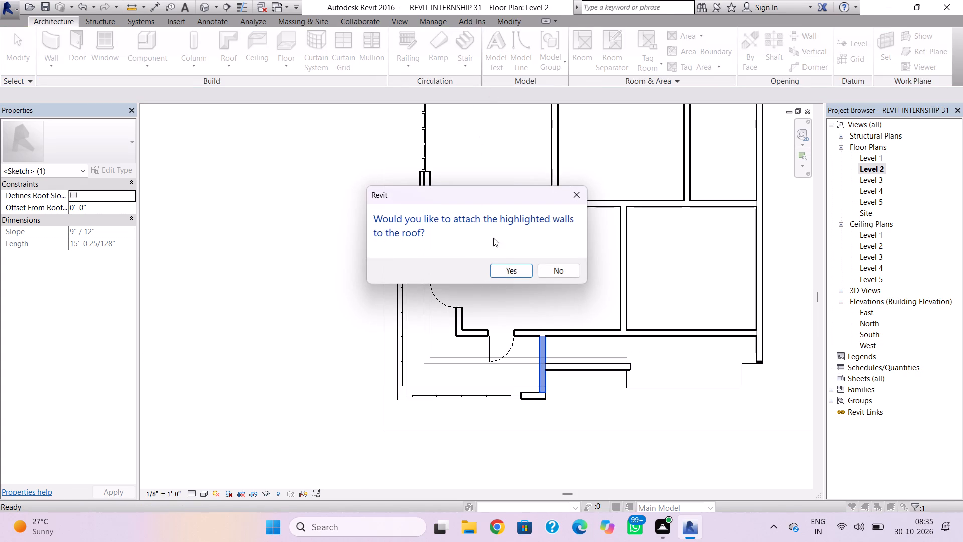
{"action": "left_click", "coordinate": [513, 269]}
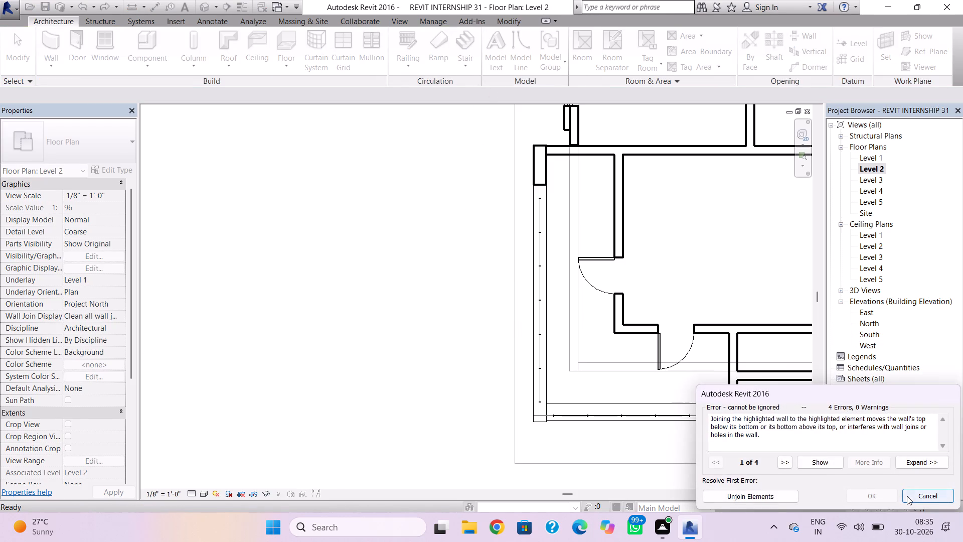
{"action": "left_click", "coordinate": [907, 496]}
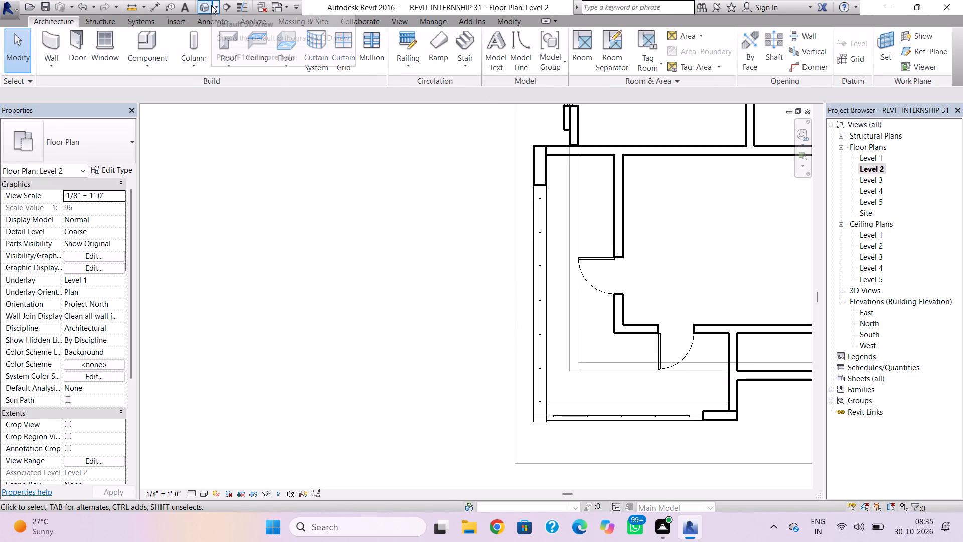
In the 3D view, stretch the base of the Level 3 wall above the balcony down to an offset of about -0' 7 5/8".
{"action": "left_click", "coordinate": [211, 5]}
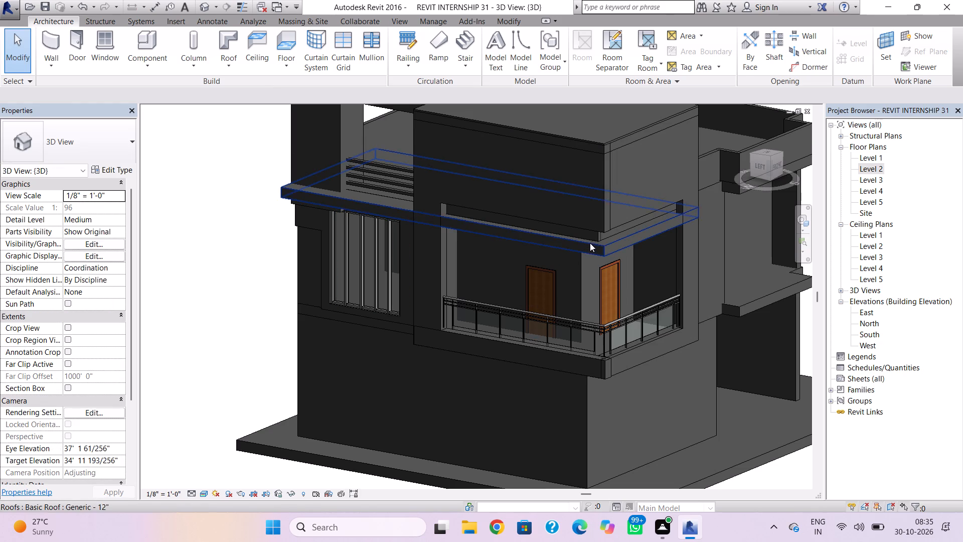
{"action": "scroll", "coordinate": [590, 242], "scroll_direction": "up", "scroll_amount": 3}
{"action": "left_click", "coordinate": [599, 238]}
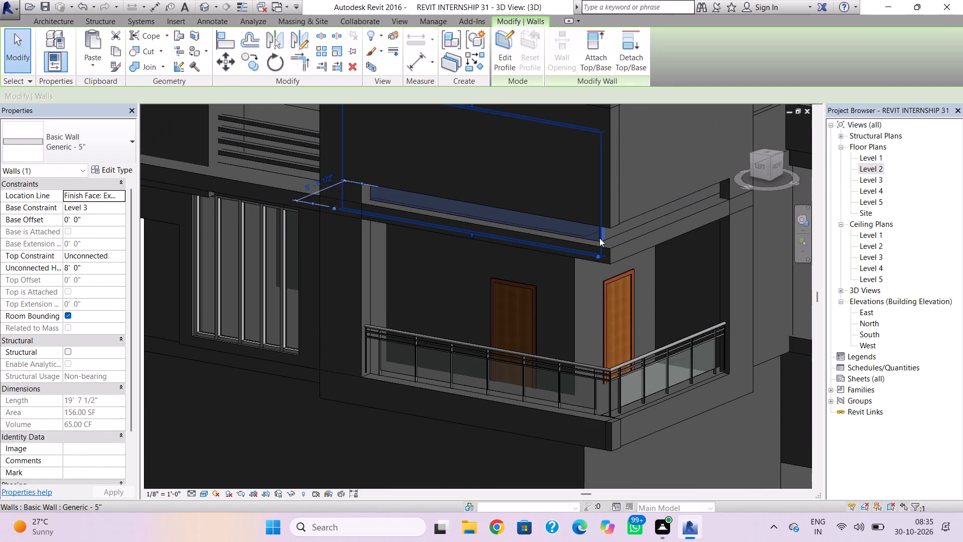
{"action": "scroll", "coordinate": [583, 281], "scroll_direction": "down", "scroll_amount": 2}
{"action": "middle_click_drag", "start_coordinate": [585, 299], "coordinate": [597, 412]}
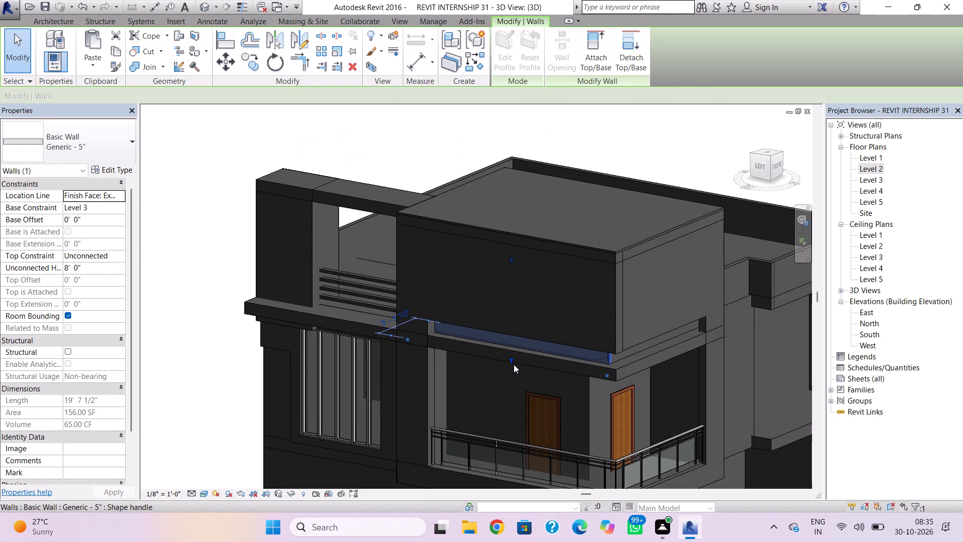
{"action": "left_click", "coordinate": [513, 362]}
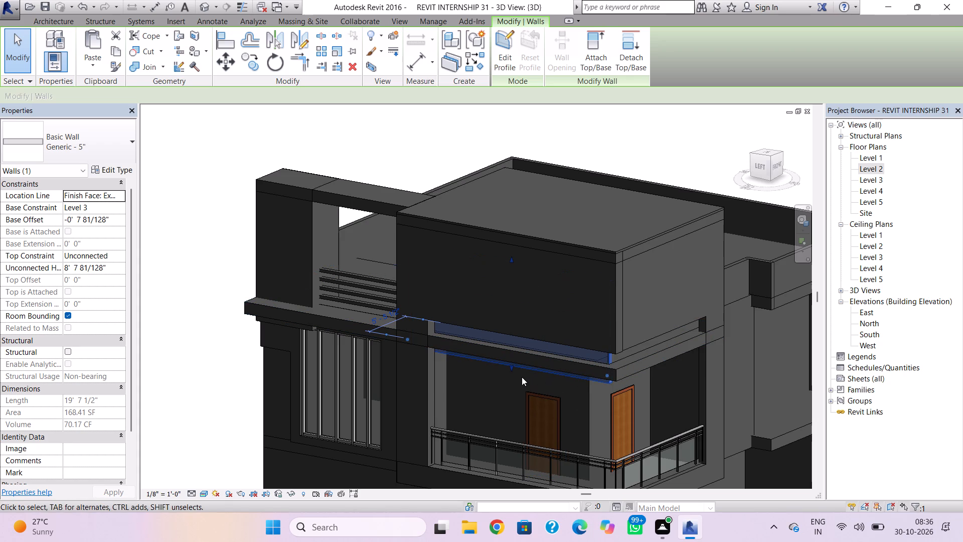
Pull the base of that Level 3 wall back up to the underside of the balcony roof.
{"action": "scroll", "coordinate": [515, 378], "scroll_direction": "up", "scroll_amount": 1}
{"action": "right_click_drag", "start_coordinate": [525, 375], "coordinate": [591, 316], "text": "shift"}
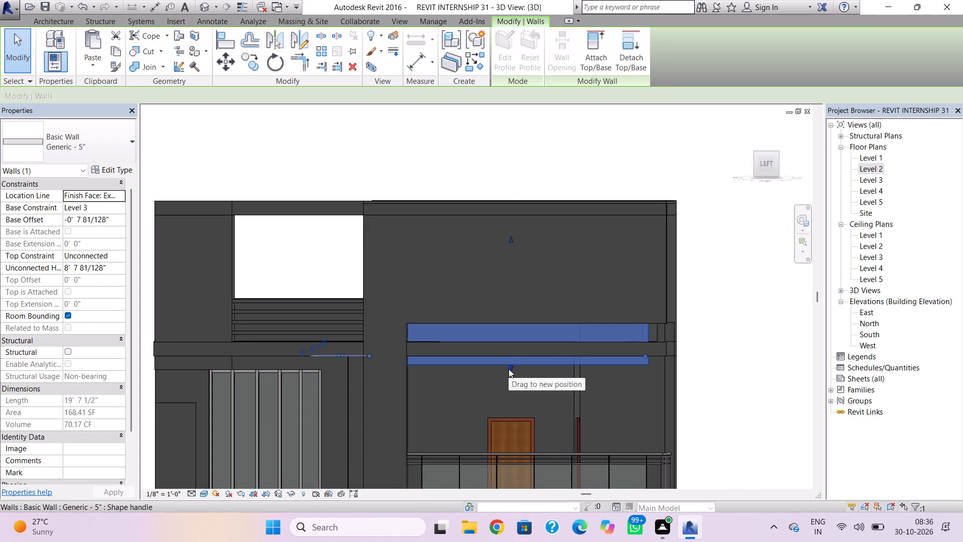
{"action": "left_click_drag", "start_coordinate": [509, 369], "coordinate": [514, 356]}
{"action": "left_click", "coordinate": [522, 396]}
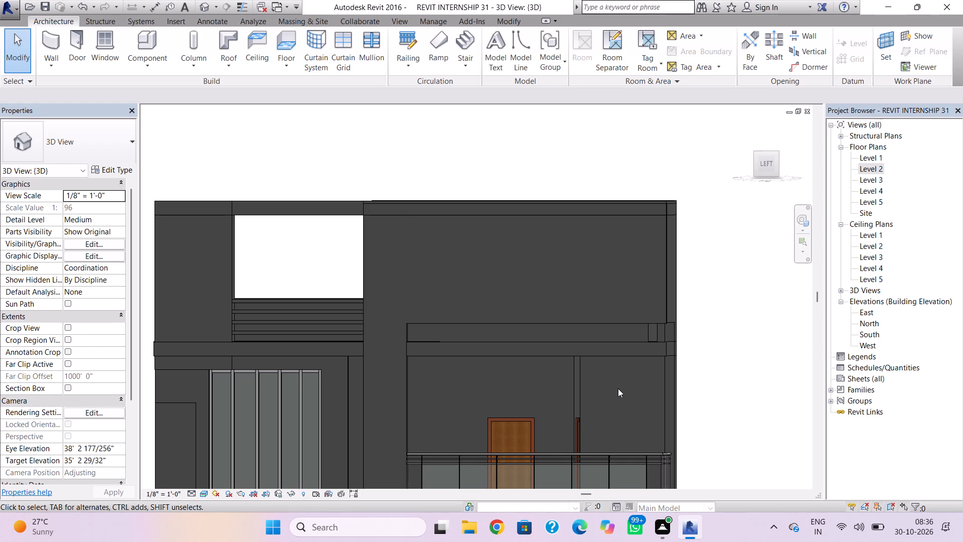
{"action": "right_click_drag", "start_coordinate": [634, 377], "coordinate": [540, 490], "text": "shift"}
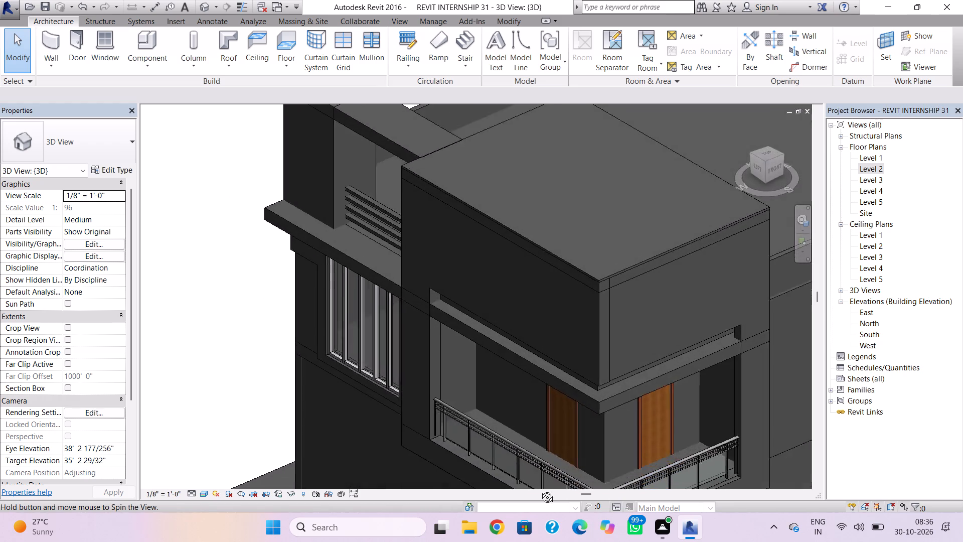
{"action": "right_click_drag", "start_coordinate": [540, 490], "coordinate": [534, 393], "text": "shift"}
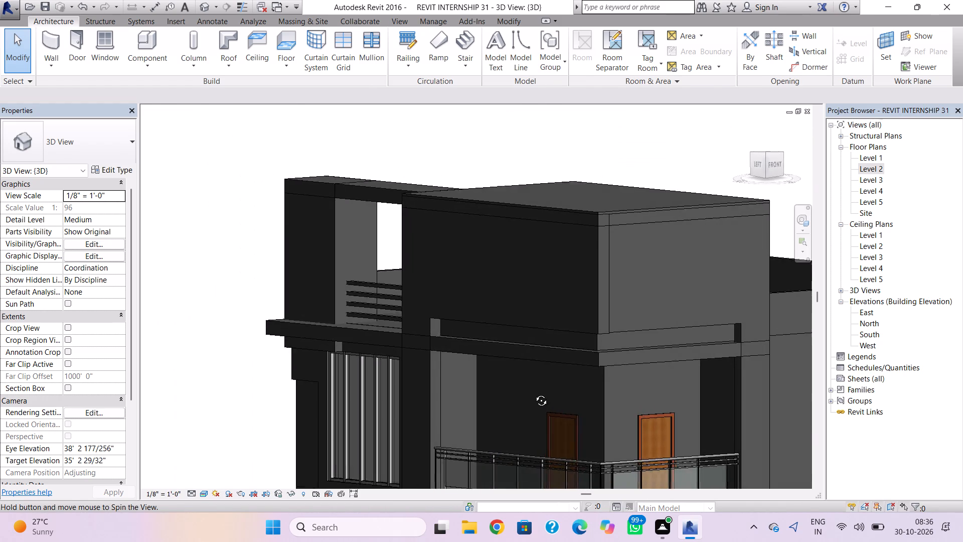
In the Level 2 plan, edit the footprint of the larger roof over the balcony, nudging its west boundary inward to just past the railing wall's inner face.
{"action": "right_click_drag", "start_coordinate": [534, 393], "coordinate": [534, 386], "text": "shift"}
{"action": "double_click", "coordinate": [595, 353]}
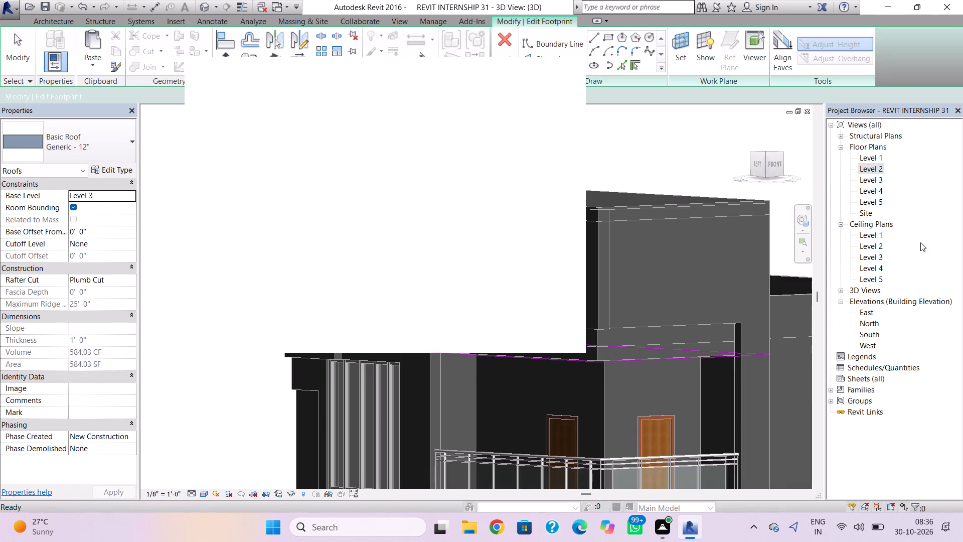
{"action": "left_click", "coordinate": [880, 171]}
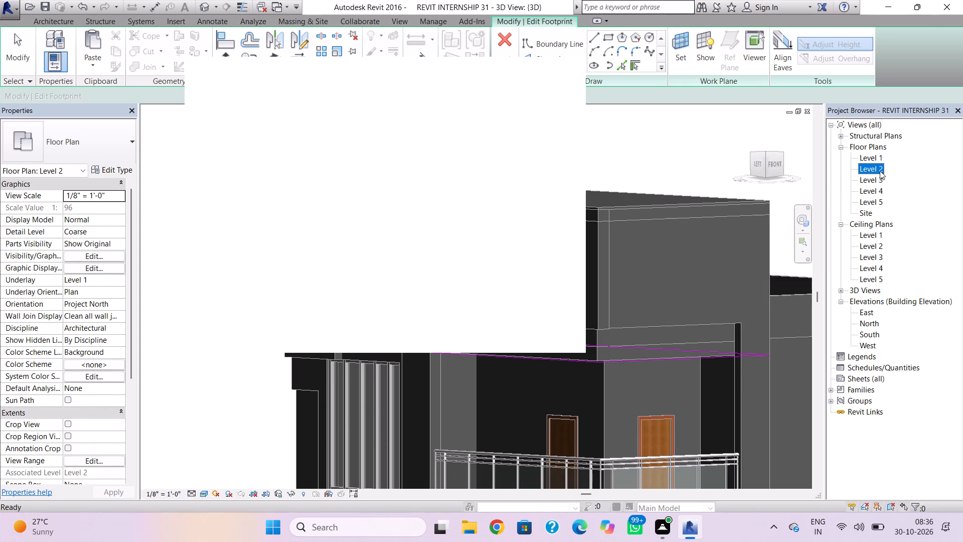
{"action": "left_click", "coordinate": [880, 171]}
{"action": "left_click", "coordinate": [560, 74]}
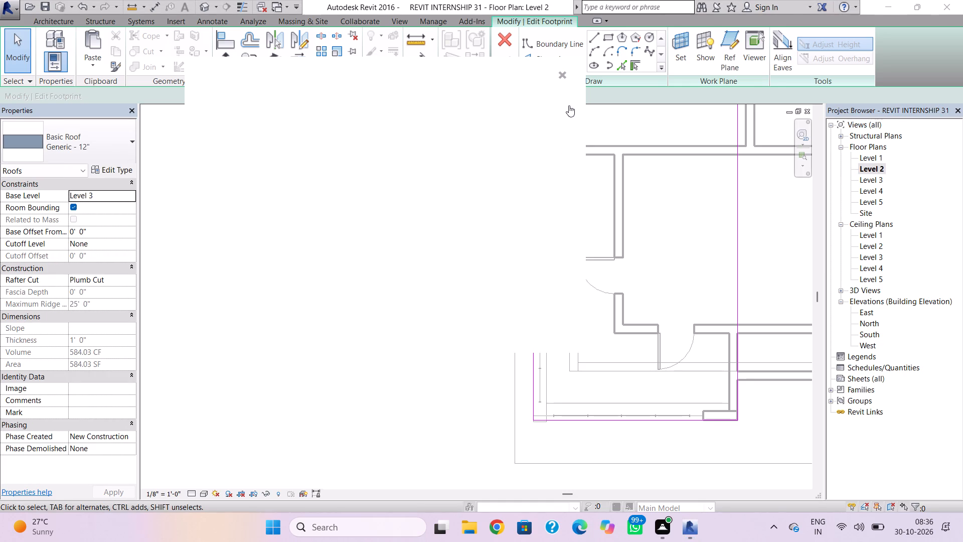
{"action": "left_click", "coordinate": [537, 384]}
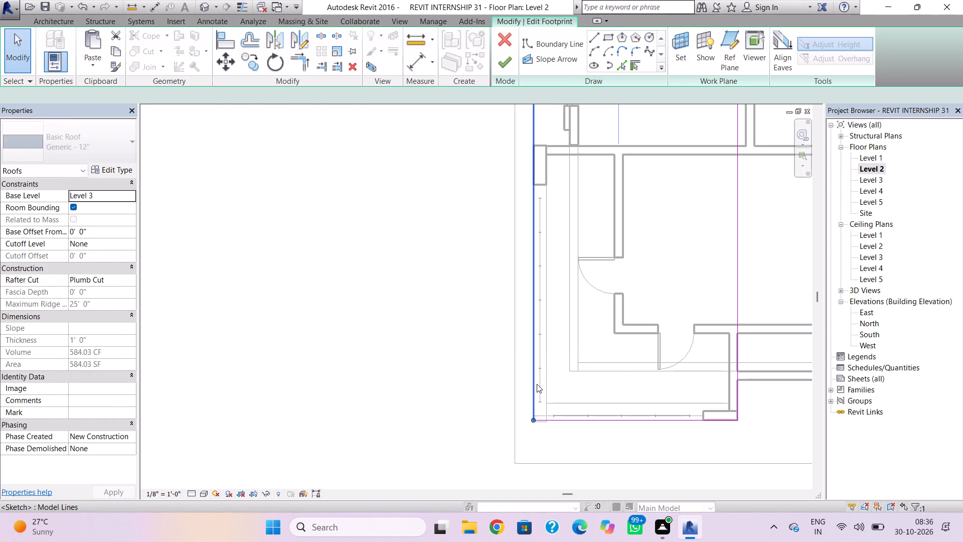
{"action": "scroll", "coordinate": [563, 387], "scroll_direction": "down", "scroll_amount": 4}
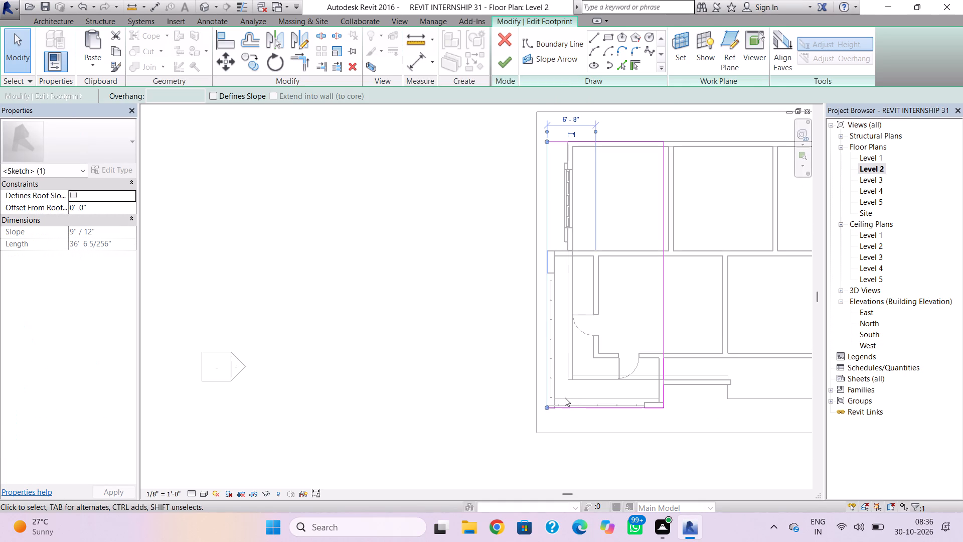
{"action": "key", "text": "Right"}
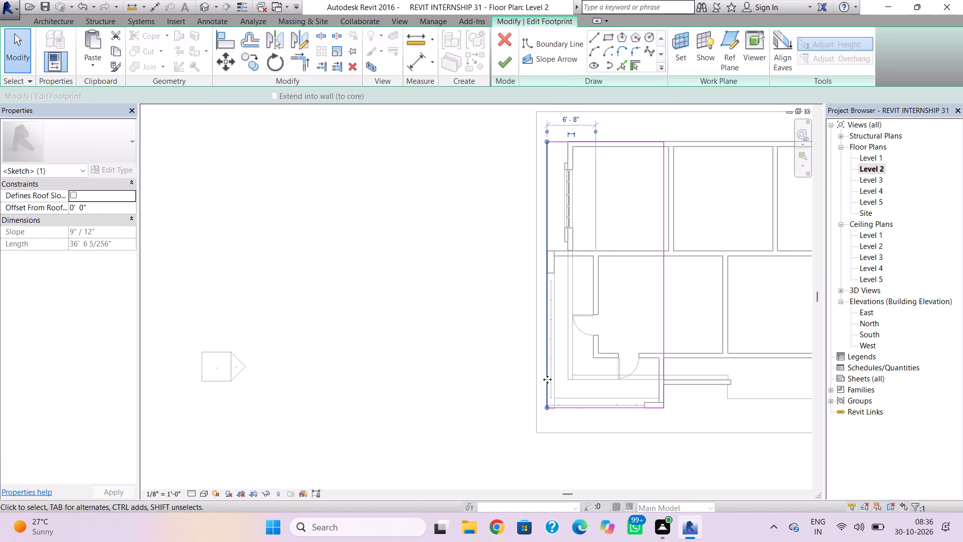
{"action": "key", "text": "Right"}
{"action": "key", "text": "Right"}
{"action": "scroll", "coordinate": [560, 378], "scroll_direction": "up", "scroll_amount": 4}
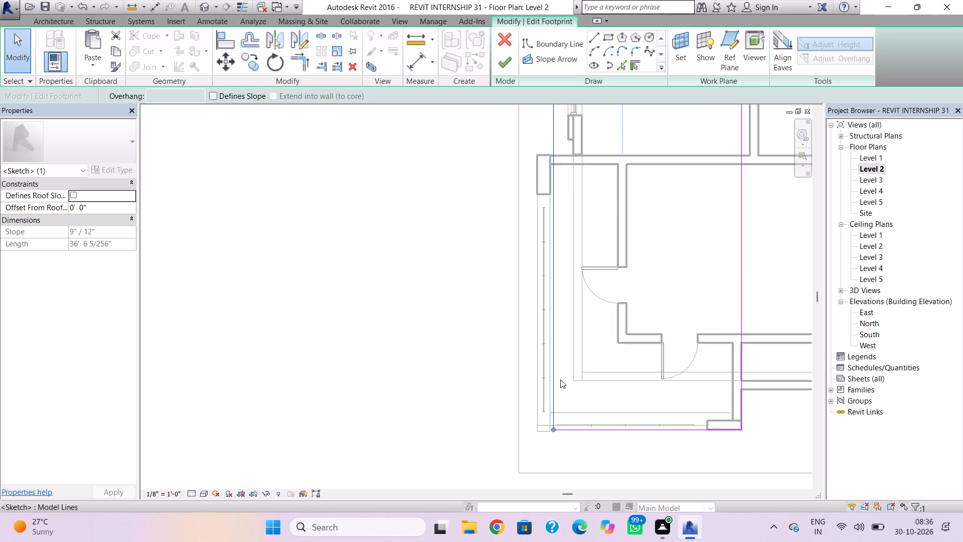
{"action": "scroll", "coordinate": [560, 381], "scroll_direction": "up", "scroll_amount": 3}
{"action": "key", "text": "Left"}
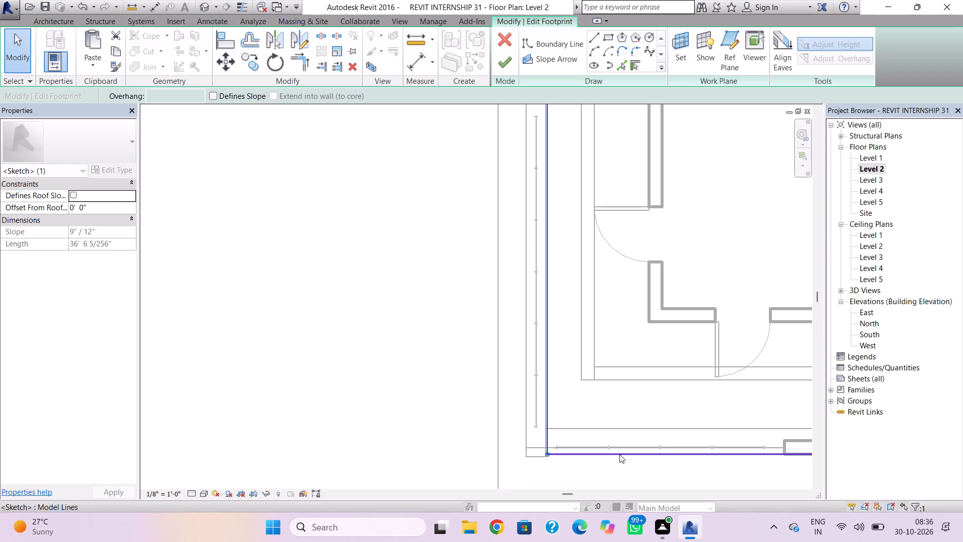
Nudge the roof footprint's front boundary inward about 1' 4", up to the inner face of the balcony's front wall.
{"action": "left_click", "coordinate": [619, 454]}
{"action": "key", "text": "Up"}
{"action": "key", "text": "Up"}
{"action": "key", "text": "Up"}
{"action": "key", "text": "Up"}
{"action": "key", "text": "Up"}
{"action": "key", "text": "Up"}
{"action": "key", "text": "Up"}
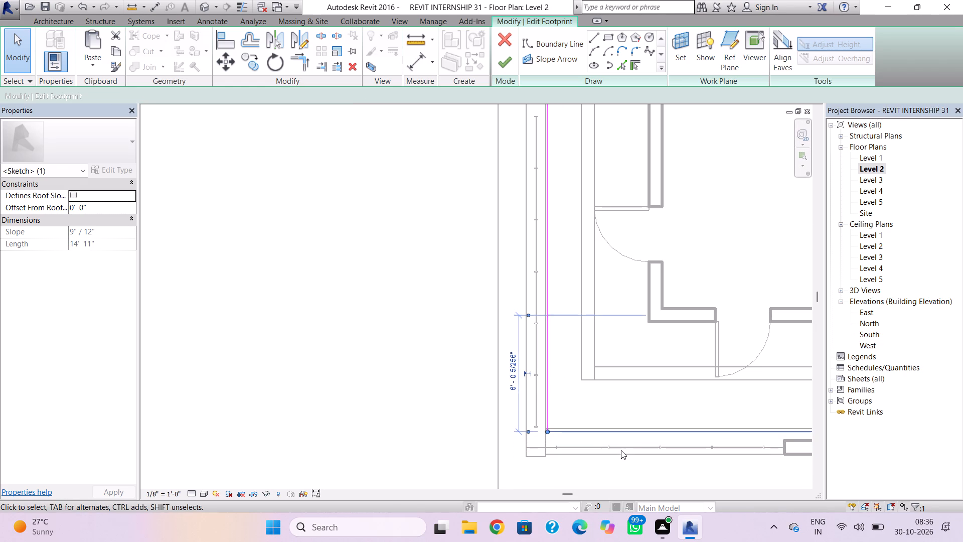
{"action": "key", "text": "Up"}
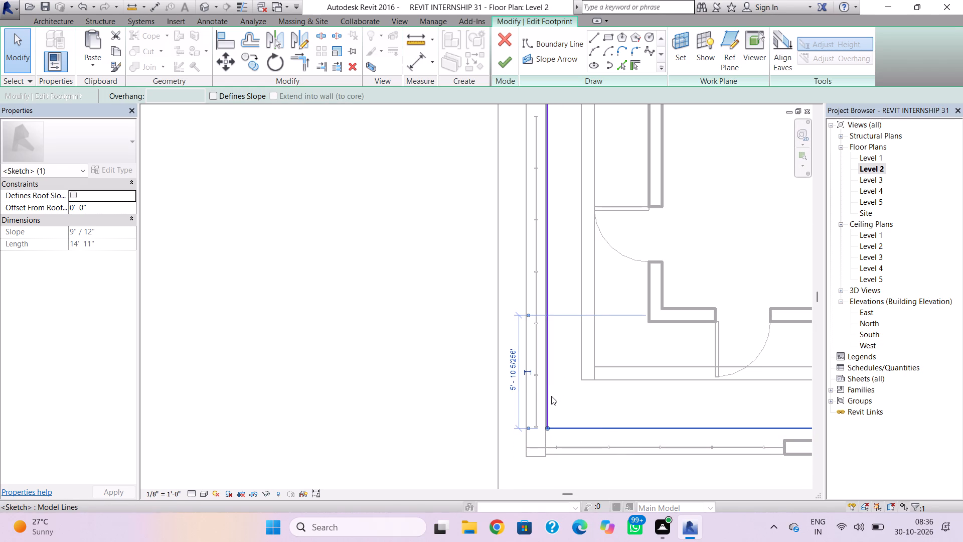
Fine-tune the west boundary onto the railing wall's inner face, finish the footprint, and try to attach the highlighted walls to the roof.
{"action": "left_click", "coordinate": [551, 396]}
{"action": "scroll", "coordinate": [550, 397], "scroll_direction": "up", "scroll_amount": 12}
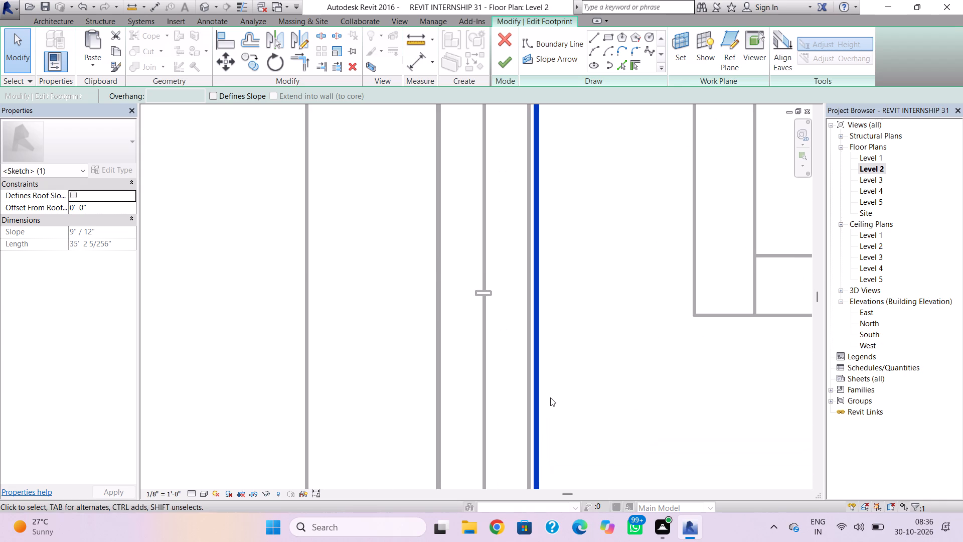
{"action": "key", "text": "Left"}
{"action": "key", "text": "Left"}
{"action": "key", "text": "Left"}
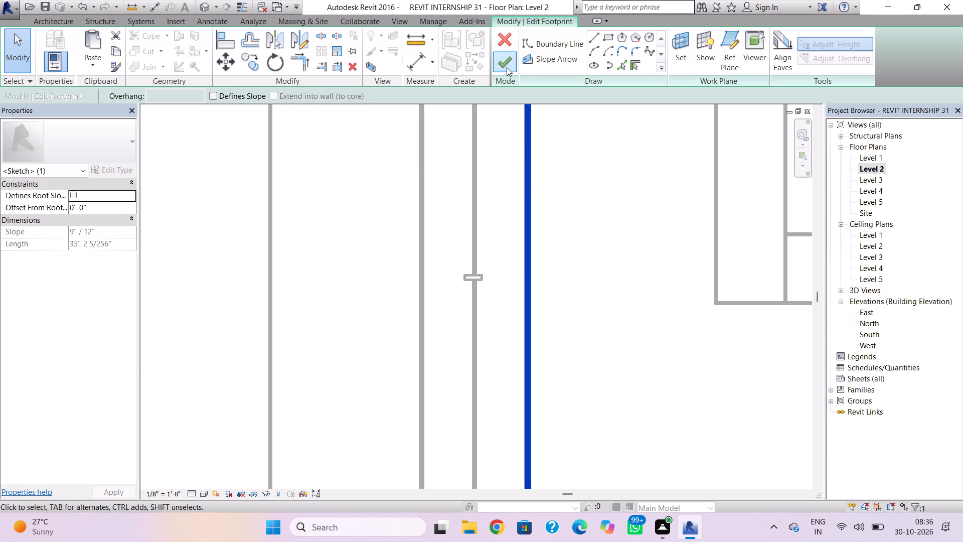
{"action": "left_click", "coordinate": [507, 67]}
{"action": "left_click", "coordinate": [510, 267]}
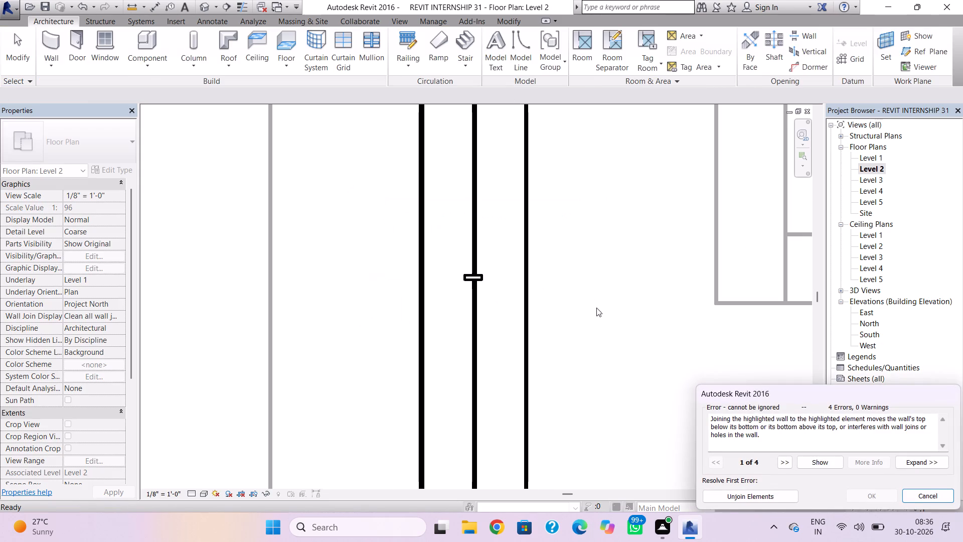
{"action": "left_click", "coordinate": [919, 489]}
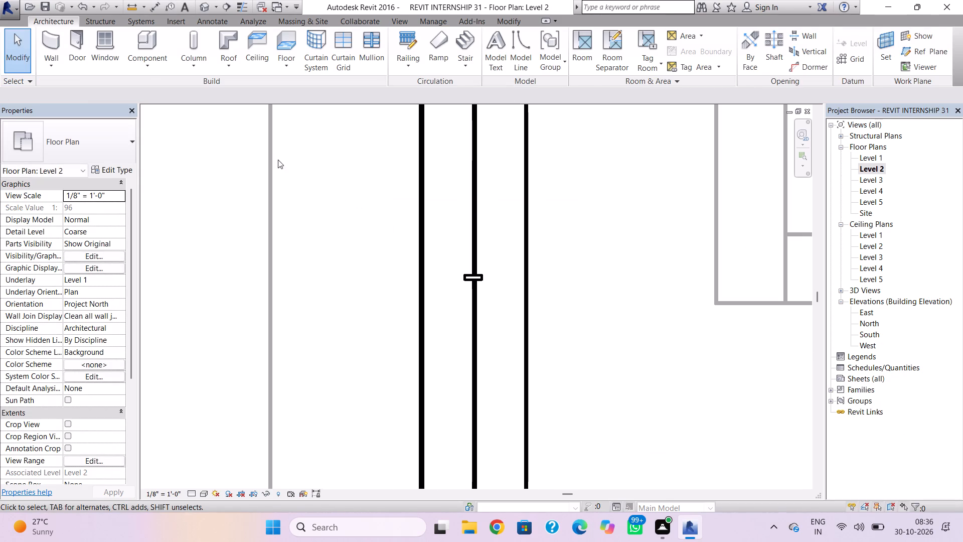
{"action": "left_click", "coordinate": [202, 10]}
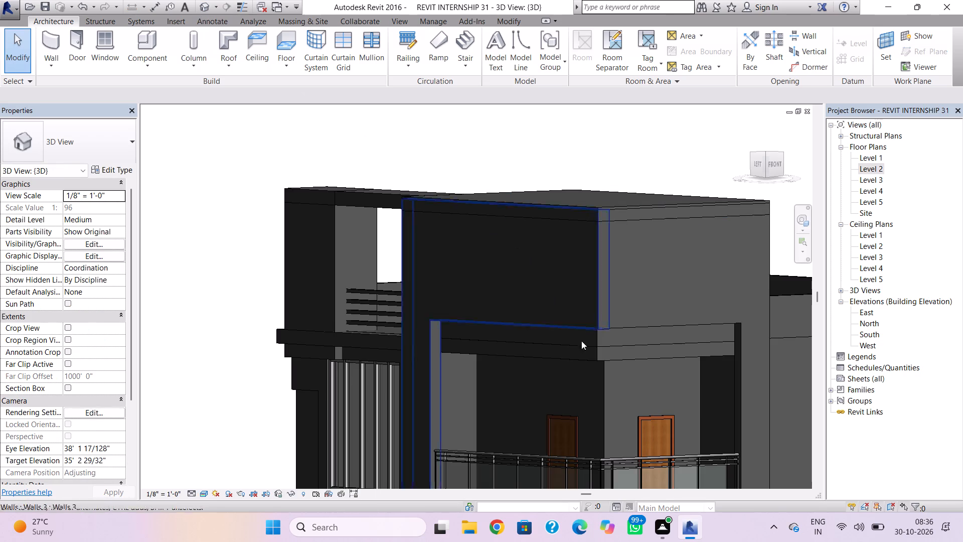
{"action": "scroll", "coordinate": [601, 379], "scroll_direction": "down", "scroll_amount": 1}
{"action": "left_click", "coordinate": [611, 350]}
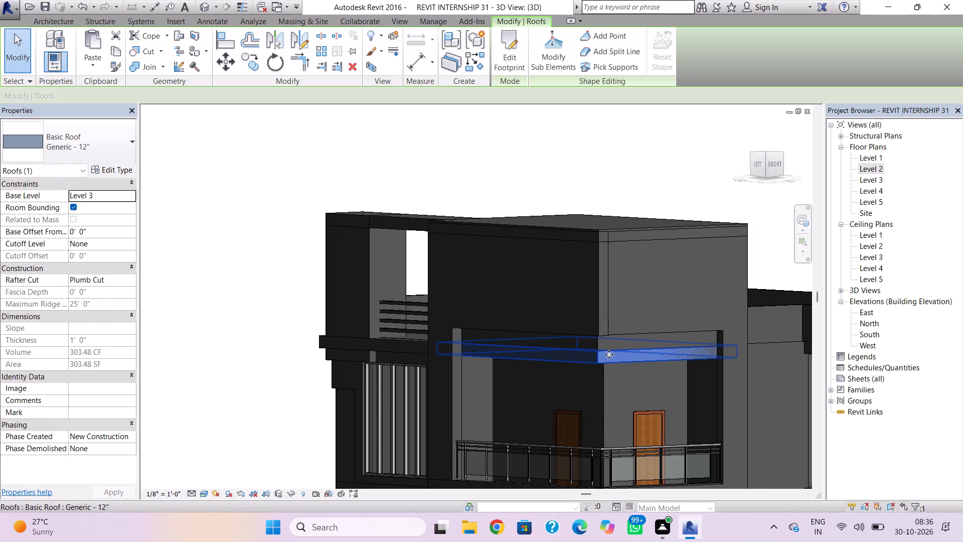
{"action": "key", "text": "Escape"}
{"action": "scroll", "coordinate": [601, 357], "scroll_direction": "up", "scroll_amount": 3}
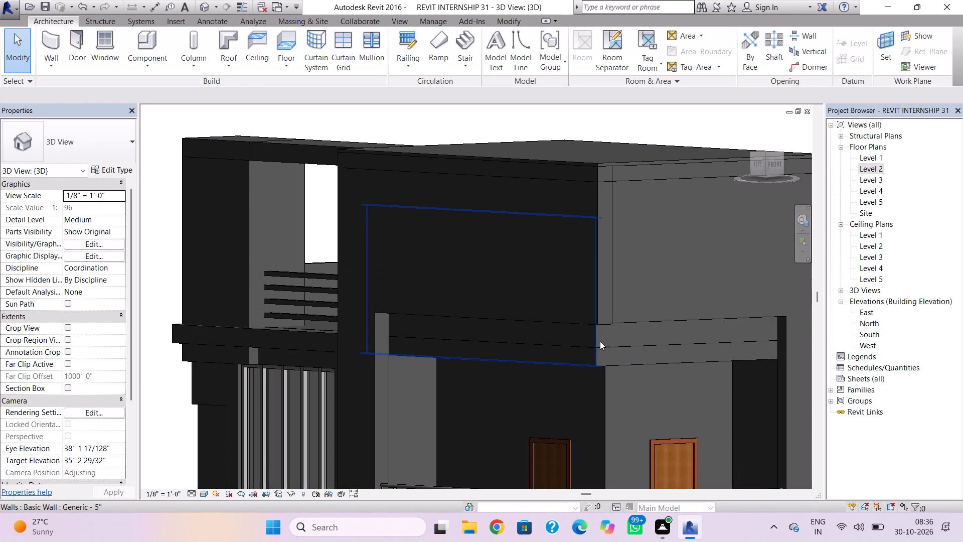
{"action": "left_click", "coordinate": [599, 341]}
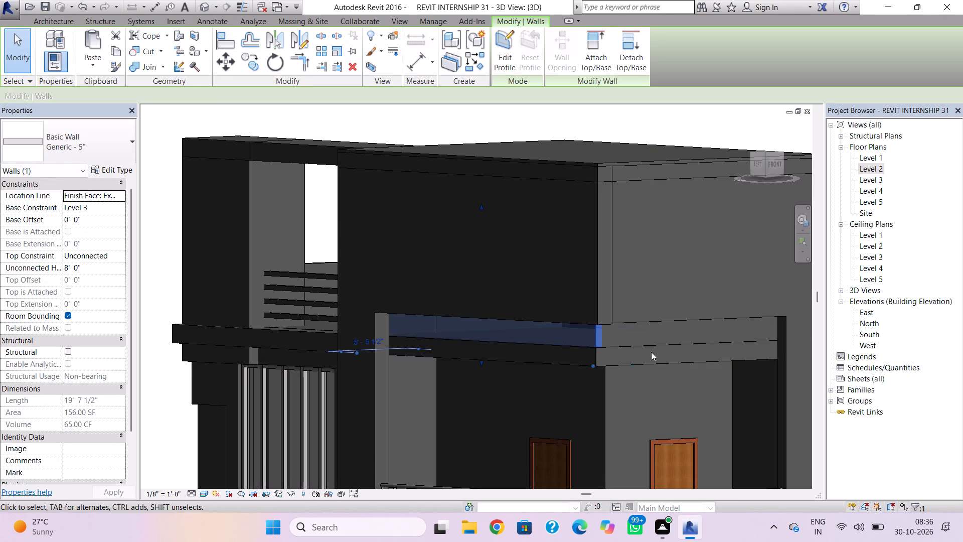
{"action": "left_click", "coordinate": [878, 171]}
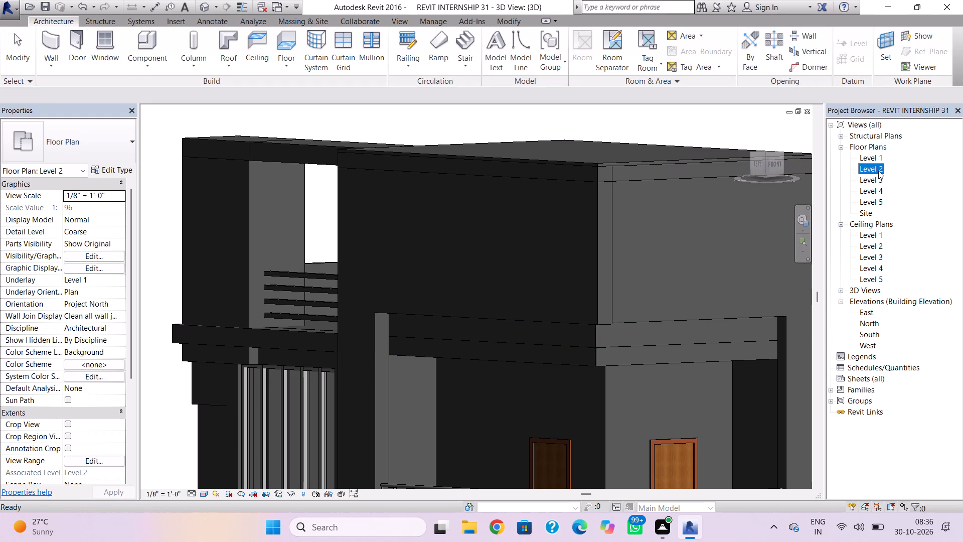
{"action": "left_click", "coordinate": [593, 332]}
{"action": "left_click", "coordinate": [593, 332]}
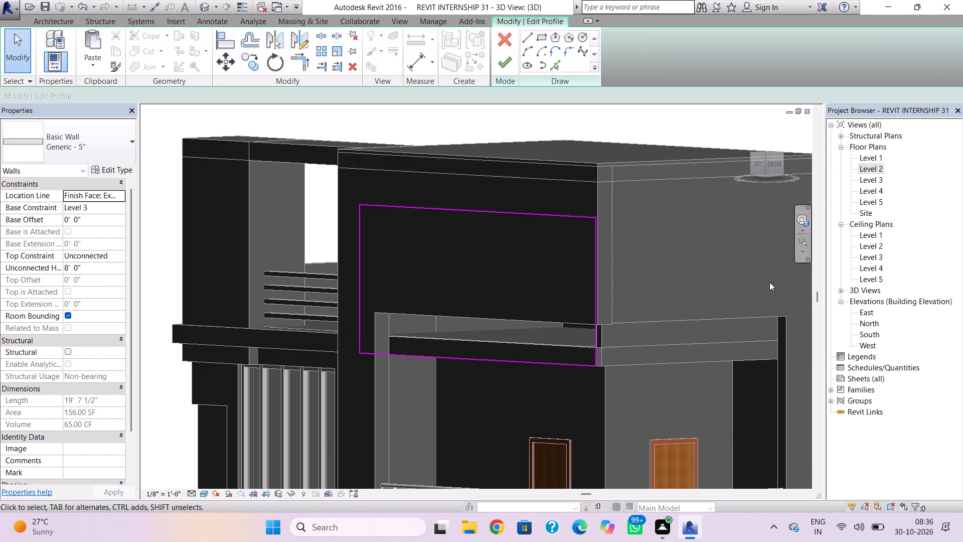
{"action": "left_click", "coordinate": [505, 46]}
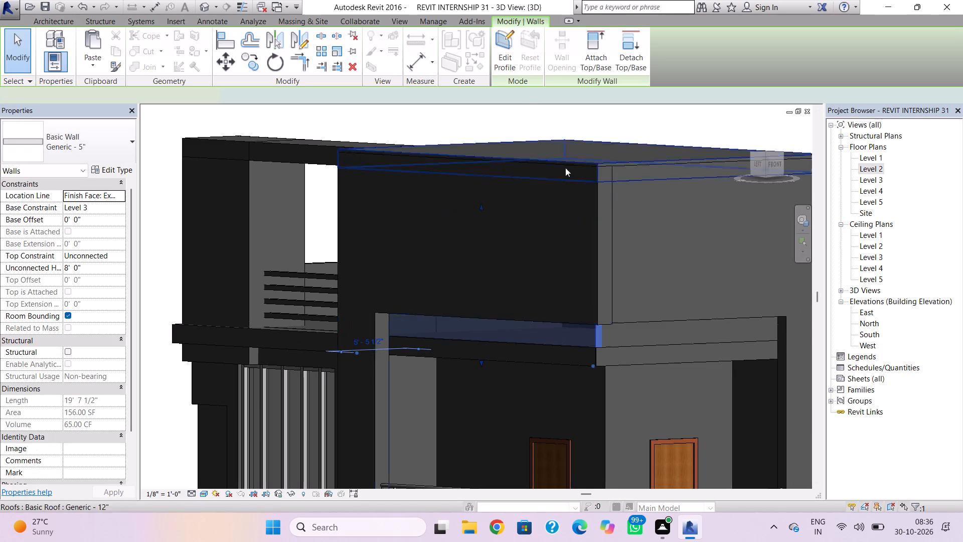
Examine the balcony's west wall in the Level 2 plan and return to the 3D view.
{"action": "double_click", "coordinate": [859, 170]}
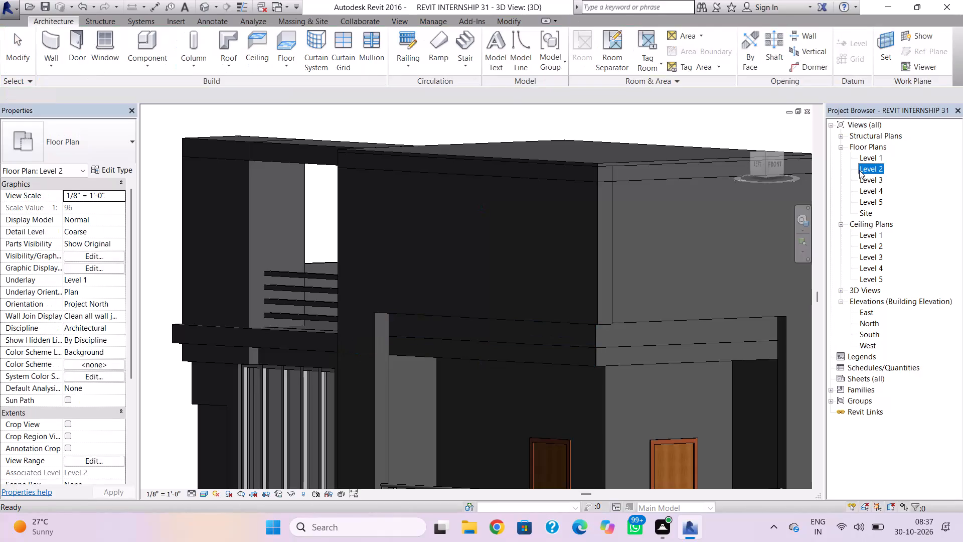
{"action": "double_click", "coordinate": [869, 169]}
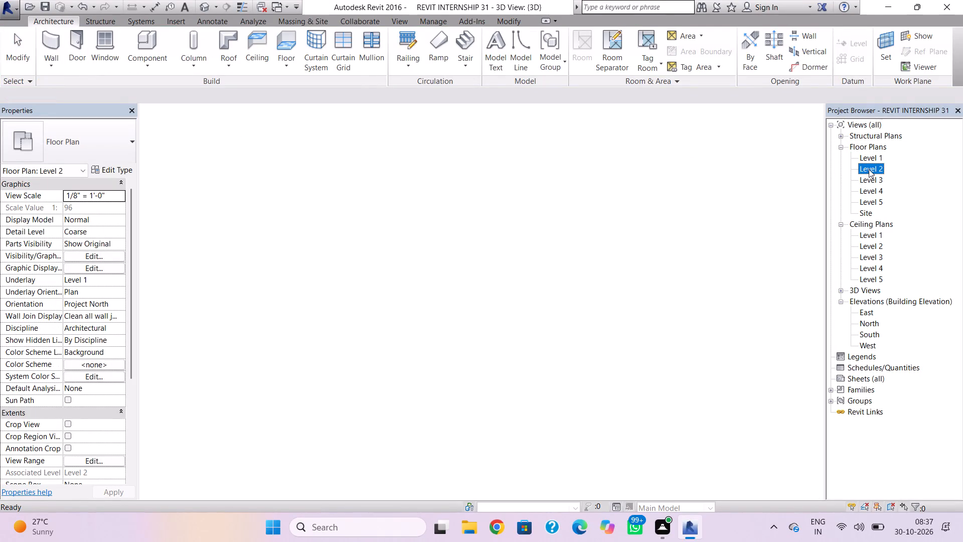
{"action": "scroll", "coordinate": [517, 379], "scroll_direction": "down", "scroll_amount": 9}
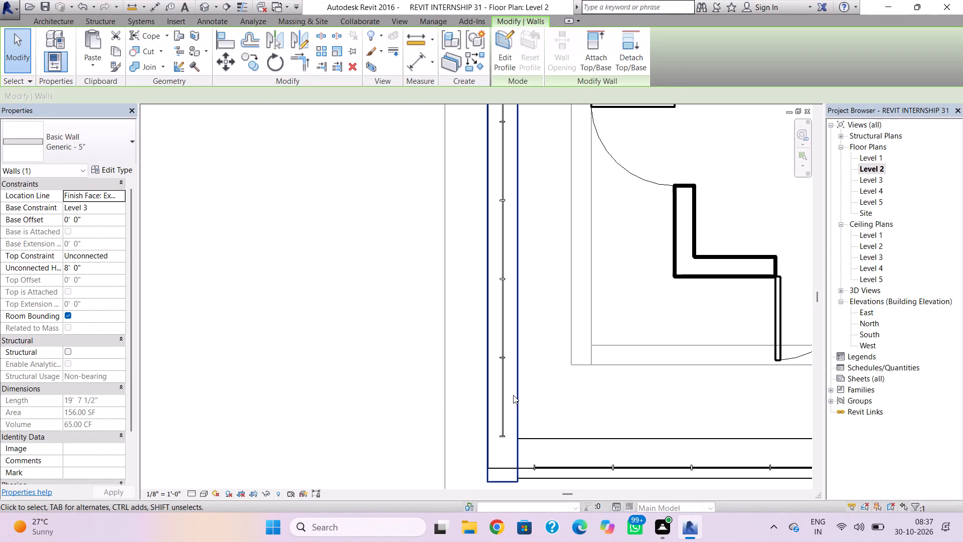
{"action": "scroll", "coordinate": [513, 395], "scroll_direction": "down", "scroll_amount": 5}
{"action": "left_click", "coordinate": [513, 395]}
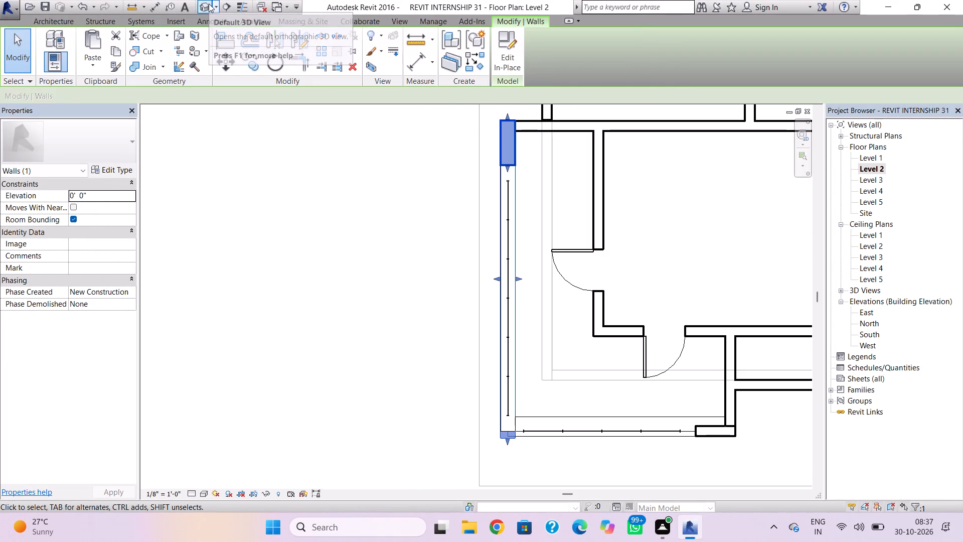
{"action": "double_click", "coordinate": [868, 166]}
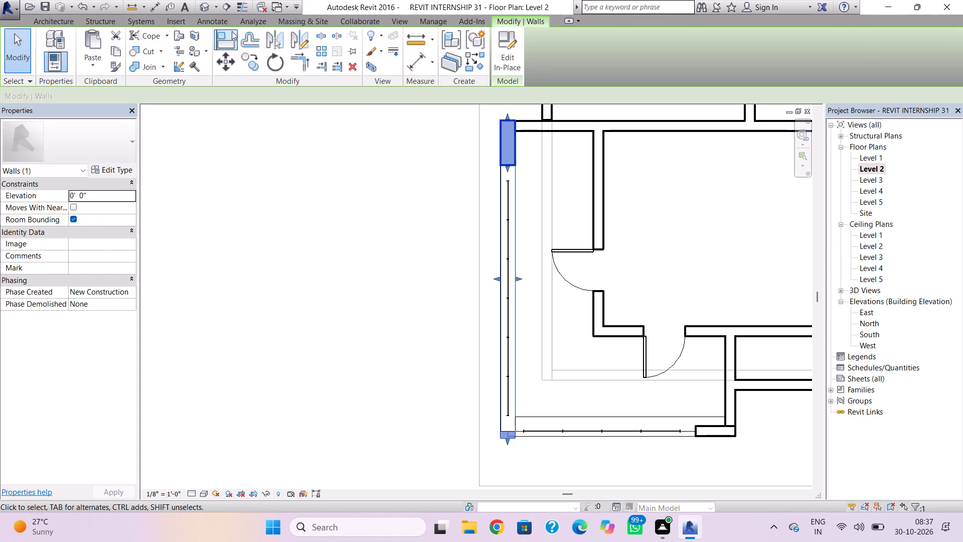
{"action": "left_click", "coordinate": [211, 6]}
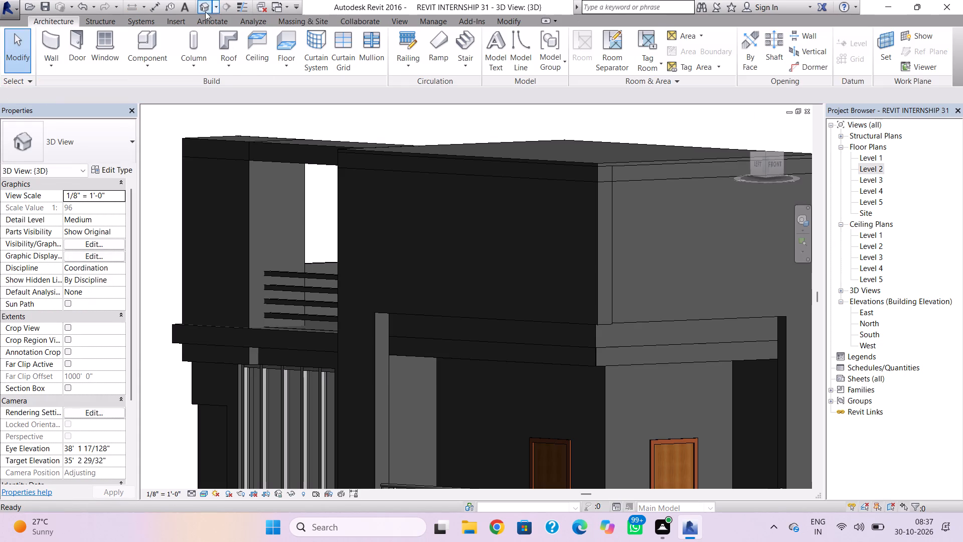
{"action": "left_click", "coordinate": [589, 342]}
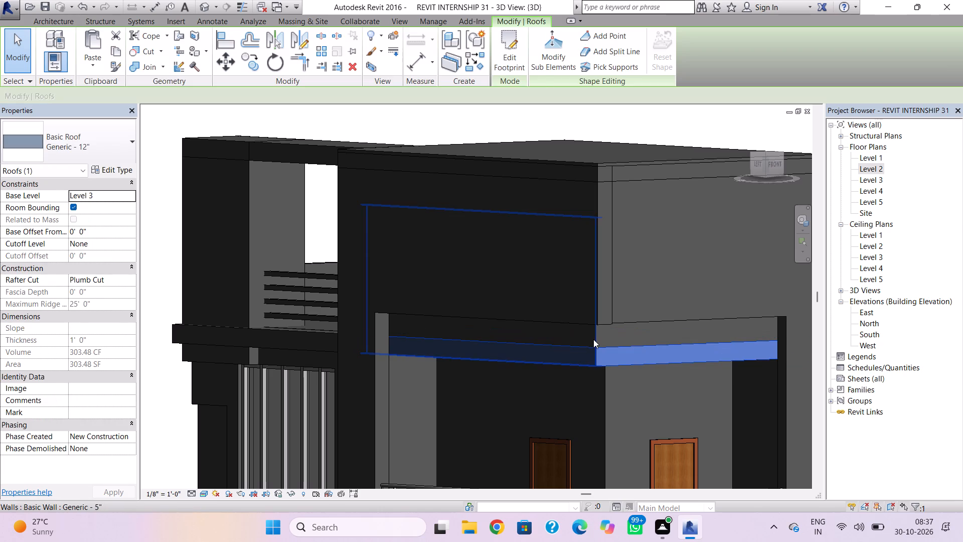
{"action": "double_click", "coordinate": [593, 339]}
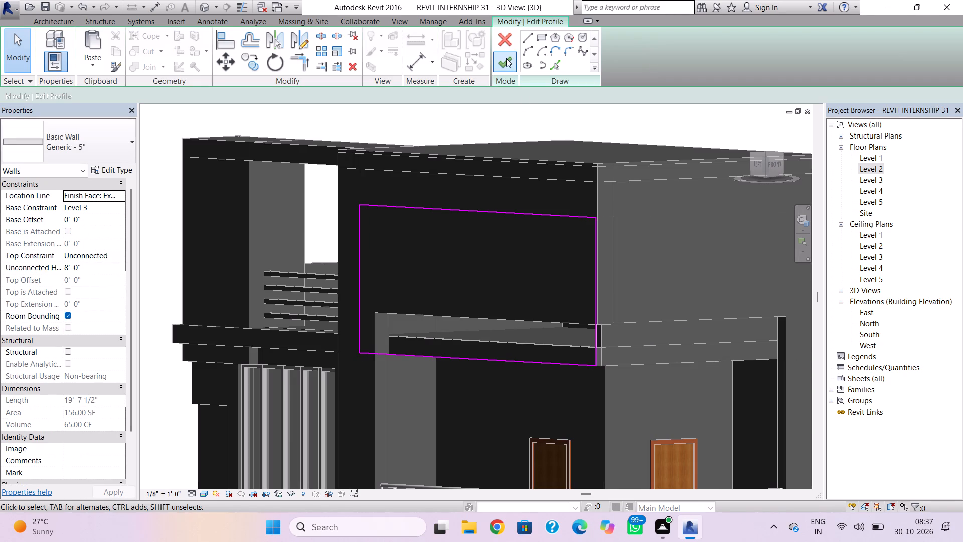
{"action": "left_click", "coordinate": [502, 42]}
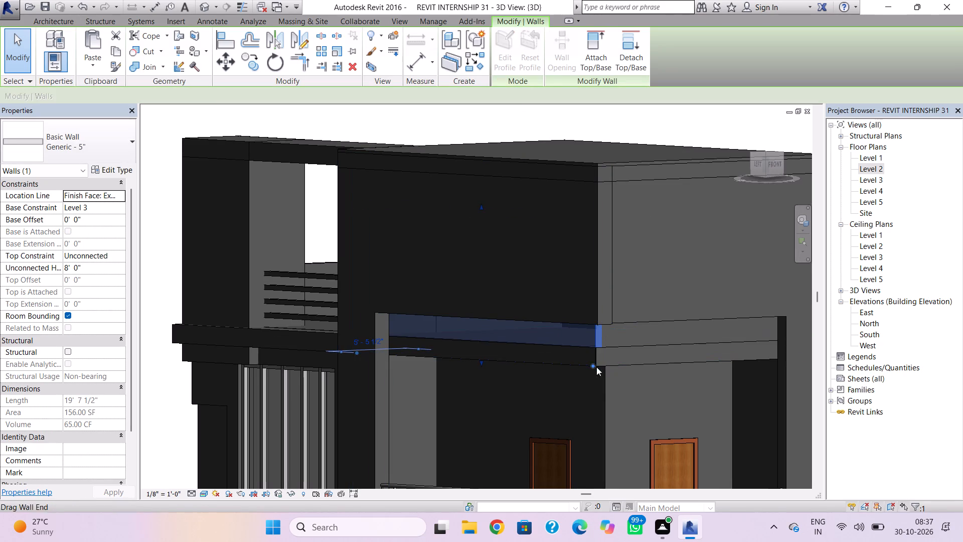
In the Level 3 plan, edit the footprint of the 12-inch roof over the balcony and nudge its west boundary inward.
{"action": "right_click_drag", "start_coordinate": [609, 396], "coordinate": [535, 405], "text": "shift"}
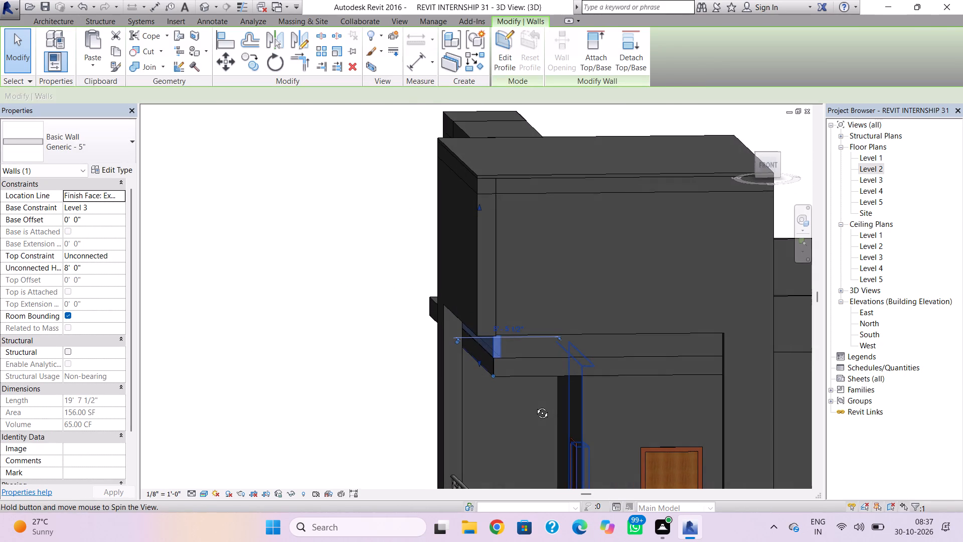
{"action": "right_click_drag", "start_coordinate": [535, 405], "coordinate": [637, 453], "text": "shift"}
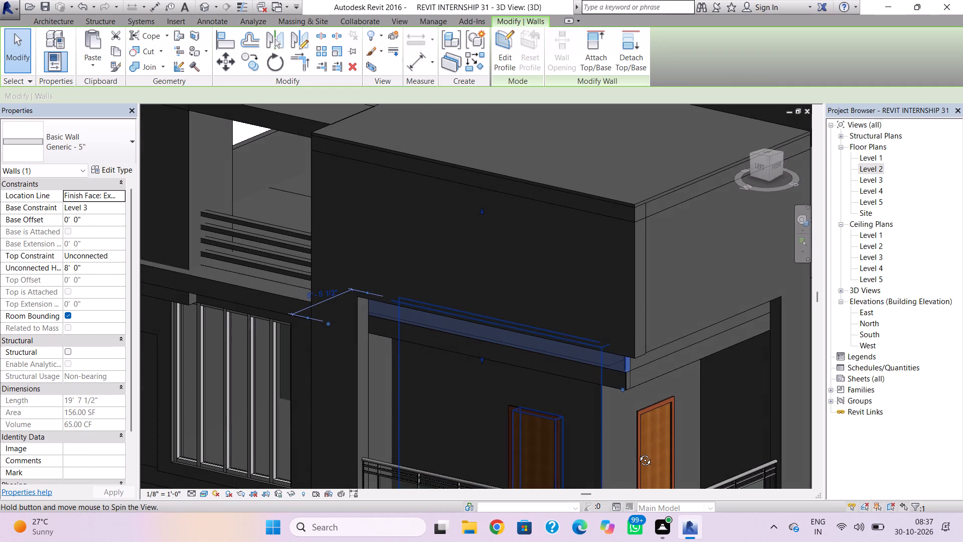
{"action": "right_click_drag", "start_coordinate": [637, 453], "coordinate": [637, 443], "text": "shift"}
{"action": "double_click", "coordinate": [649, 375]}
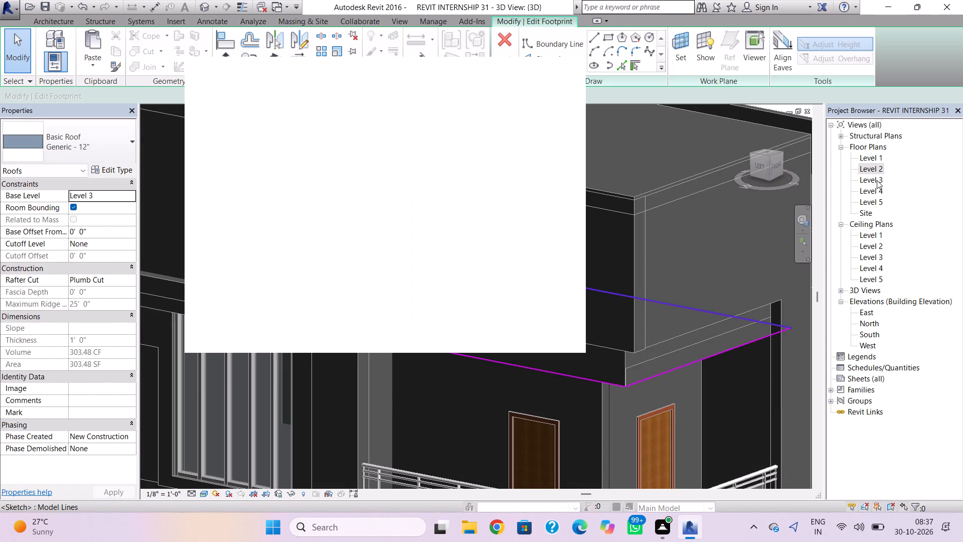
{"action": "double_click", "coordinate": [877, 180]}
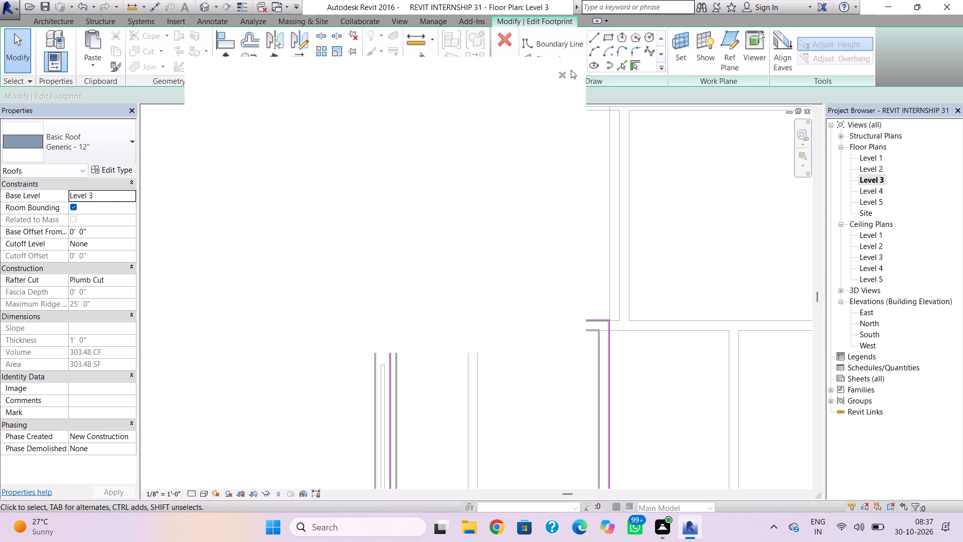
{"action": "left_click", "coordinate": [558, 74]}
{"action": "scroll", "coordinate": [589, 263], "scroll_direction": "down", "scroll_amount": 2}
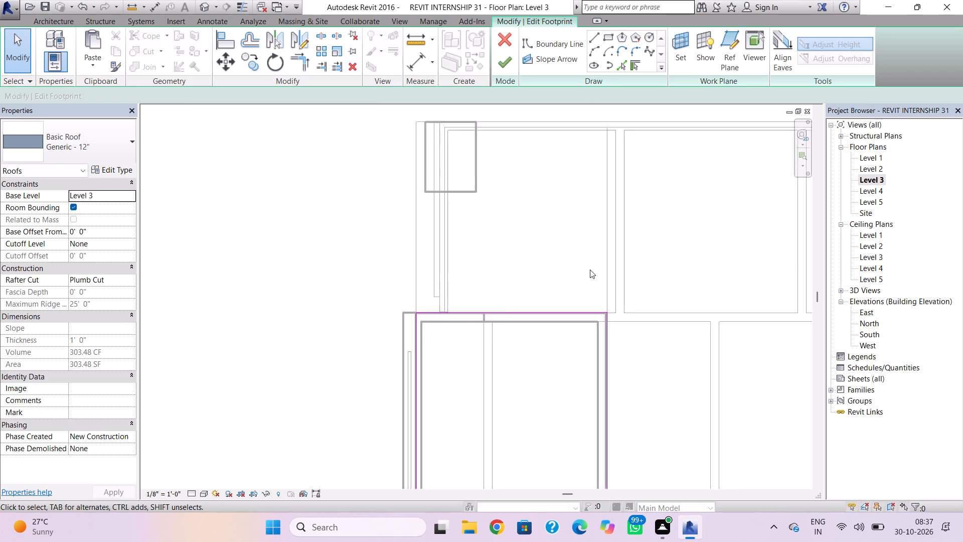
{"action": "scroll", "coordinate": [590, 269], "scroll_direction": "down", "scroll_amount": 2}
{"action": "middle_click_drag", "start_coordinate": [591, 282], "coordinate": [595, 208]}
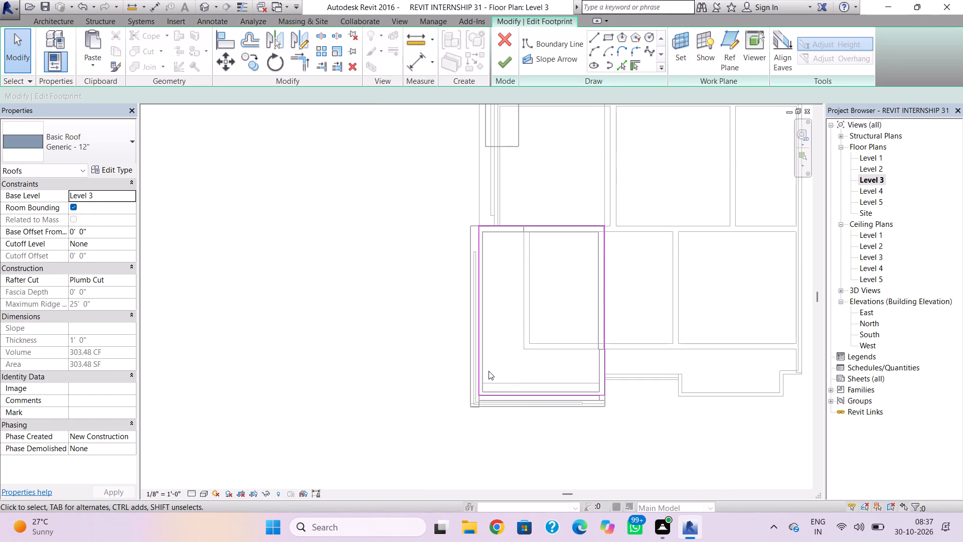
{"action": "left_click", "coordinate": [475, 369]}
{"action": "scroll", "coordinate": [489, 371], "scroll_direction": "up", "scroll_amount": 2}
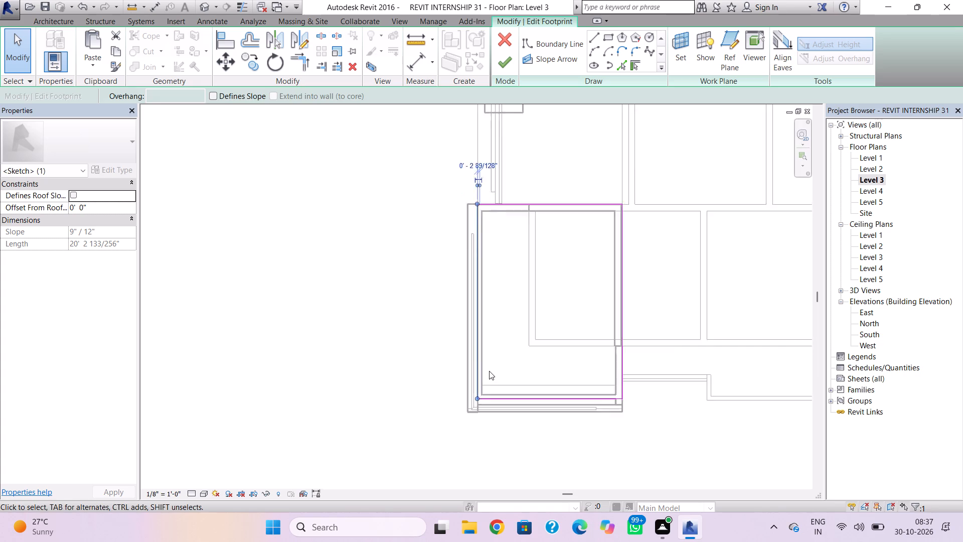
{"action": "scroll", "coordinate": [489, 371], "scroll_direction": "up", "scroll_amount": 2}
{"action": "key", "text": "Right"}
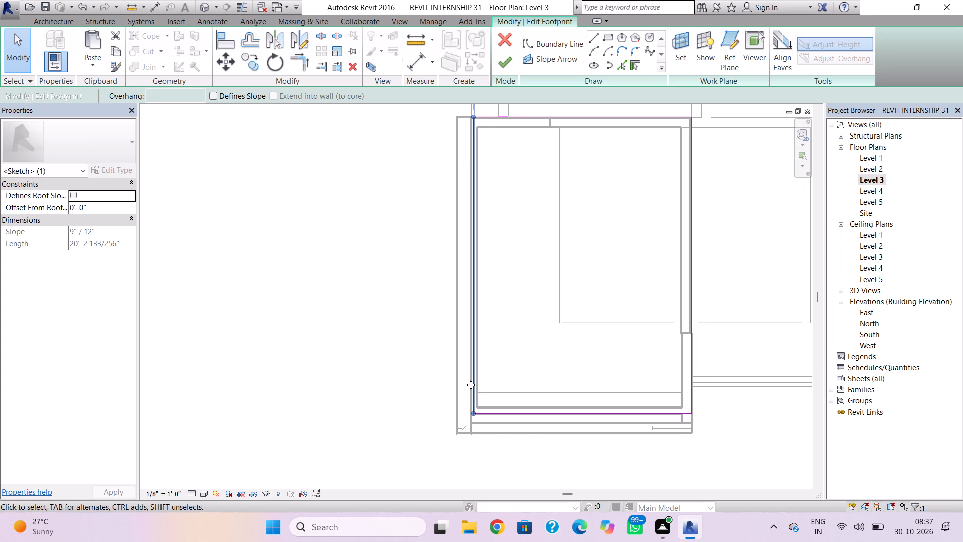
{"action": "key", "text": "Right"}
Nudge the roof footprint's front boundary inward to the inner face of the 5-inch front wall.
{"action": "left_click", "coordinate": [504, 416]}
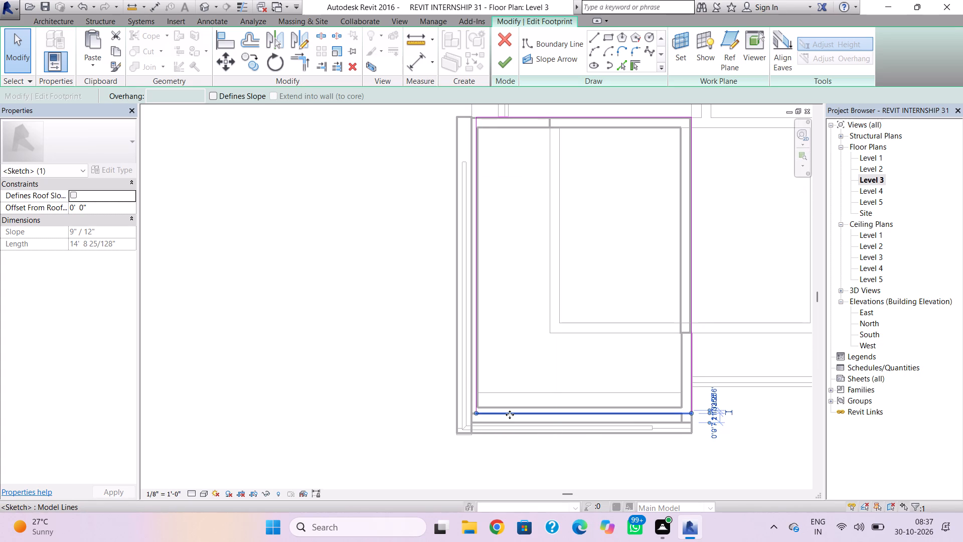
{"action": "key", "text": "Up"}
{"action": "key", "text": "Up"}
{"action": "scroll", "coordinate": [539, 403], "scroll_direction": "up", "scroll_amount": 6}
{"action": "key", "text": "Up"}
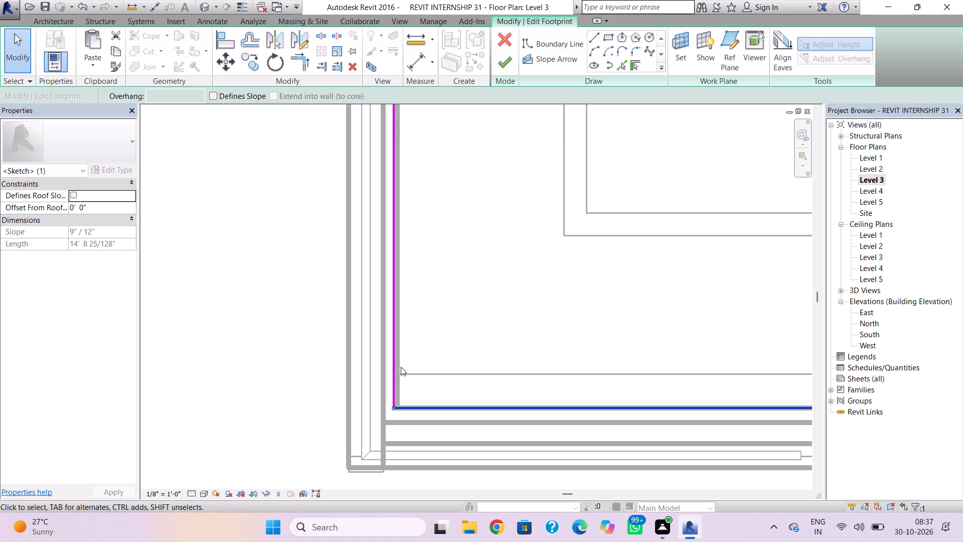
Align the west boundary with the 5-inch west wall's inner face, finish the footprint, and try to attach the highlighted walls to the roof.
{"action": "left_click", "coordinate": [398, 367]}
{"action": "key", "text": "Right"}
{"action": "left_click", "coordinate": [444, 356]}
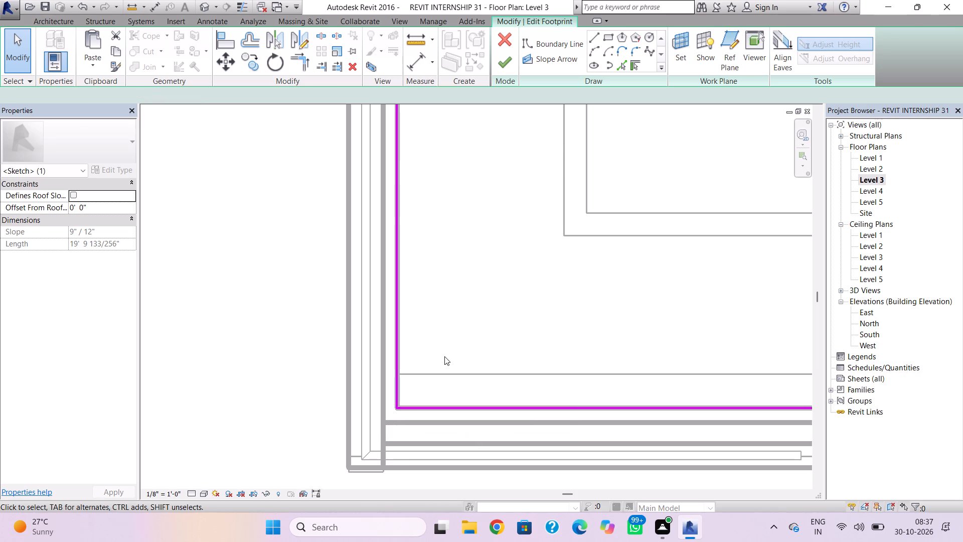
{"action": "left_click", "coordinate": [505, 66]}
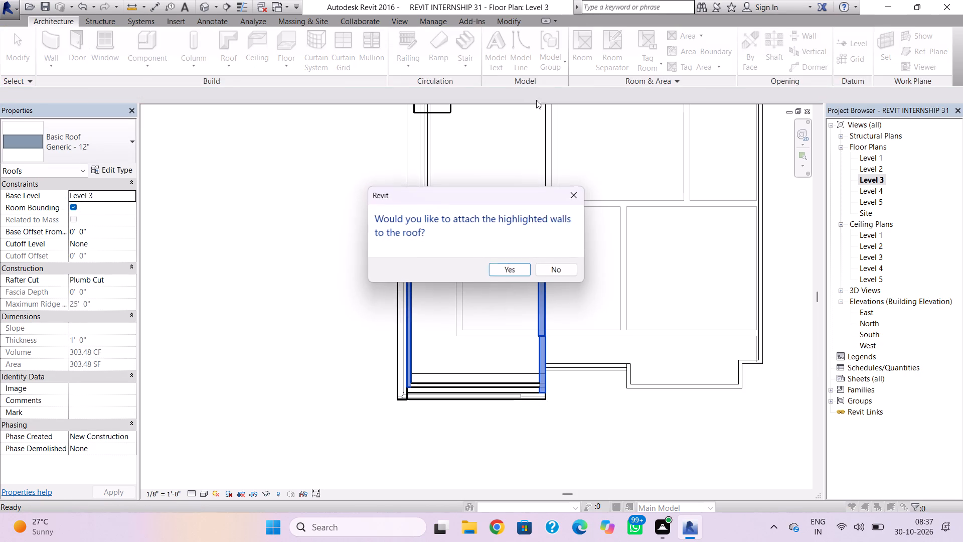
{"action": "left_click", "coordinate": [509, 269]}
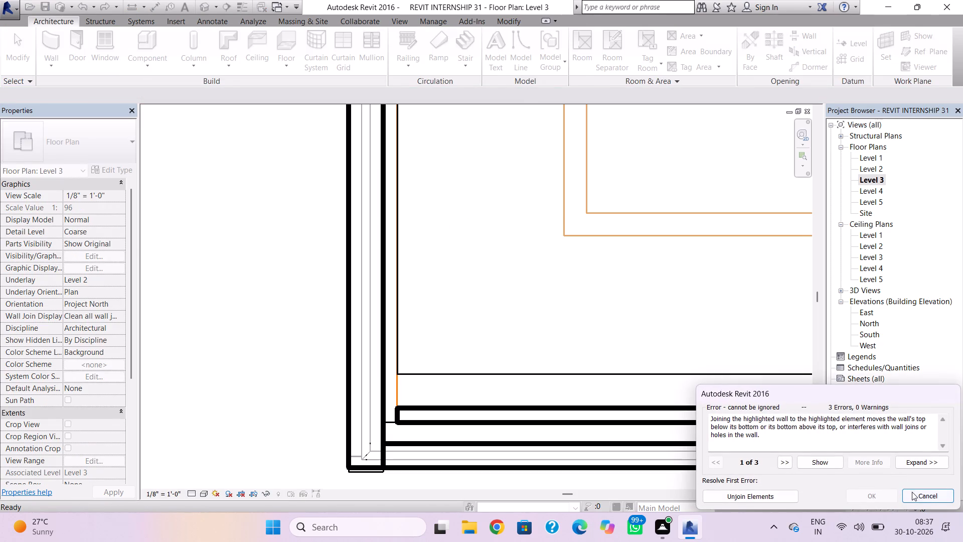
{"action": "left_click", "coordinate": [912, 492]}
Inspect the roof corner in 3D and nudge the Level 3 Generic - 5" front wall one increment inward in plan.
{"action": "left_click", "coordinate": [208, 6]}
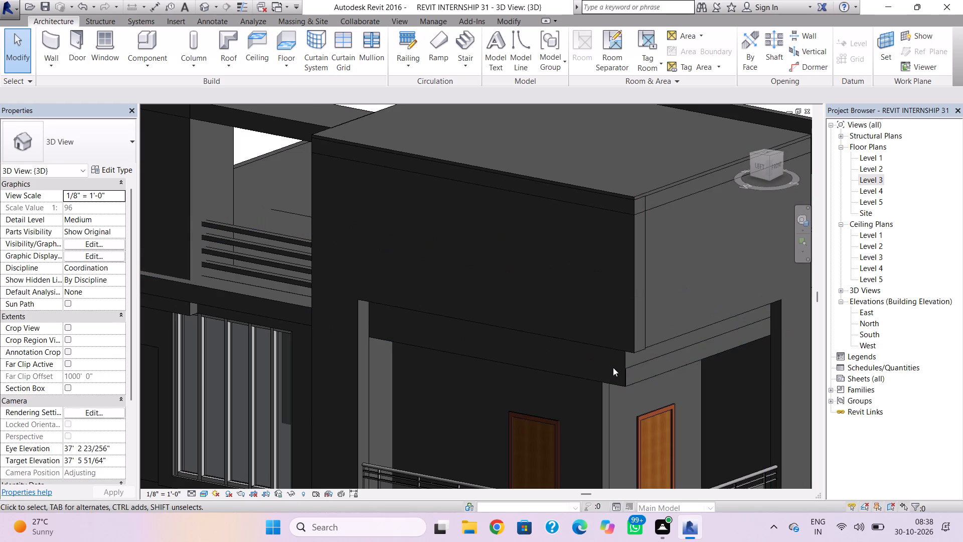
{"action": "right_click_drag", "start_coordinate": [605, 379], "coordinate": [636, 367], "text": "shift"}
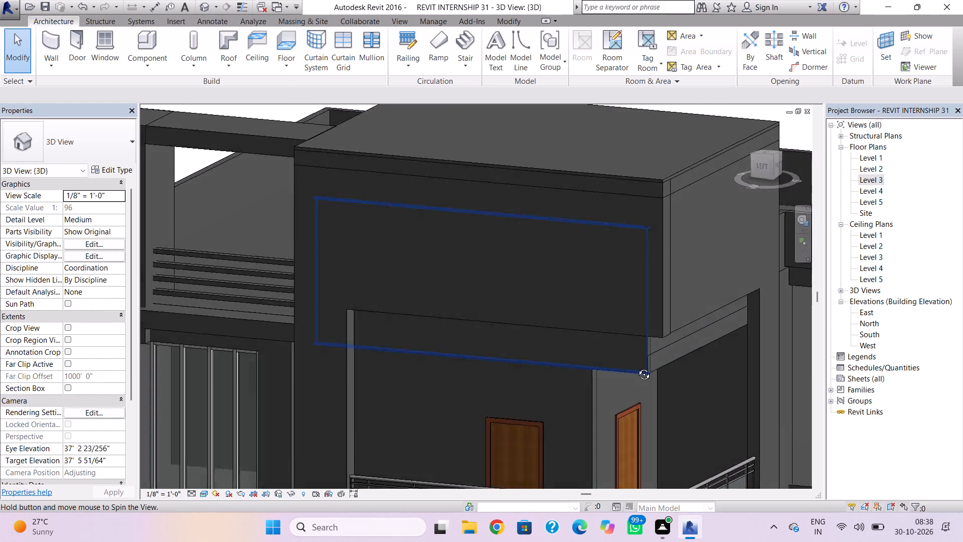
{"action": "right_click_drag", "start_coordinate": [636, 367], "coordinate": [593, 344], "text": "shift"}
{"action": "left_click", "coordinate": [632, 349]}
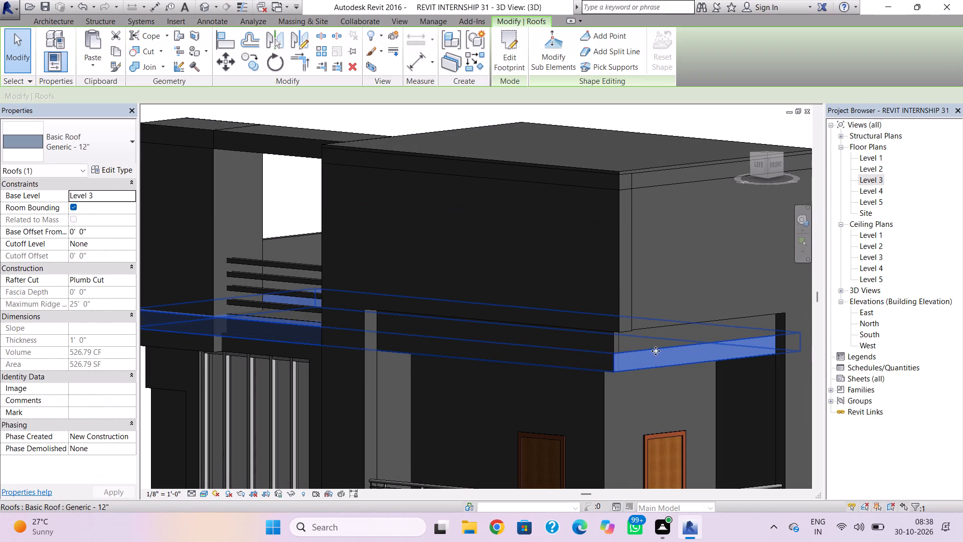
{"action": "double_click", "coordinate": [875, 178]}
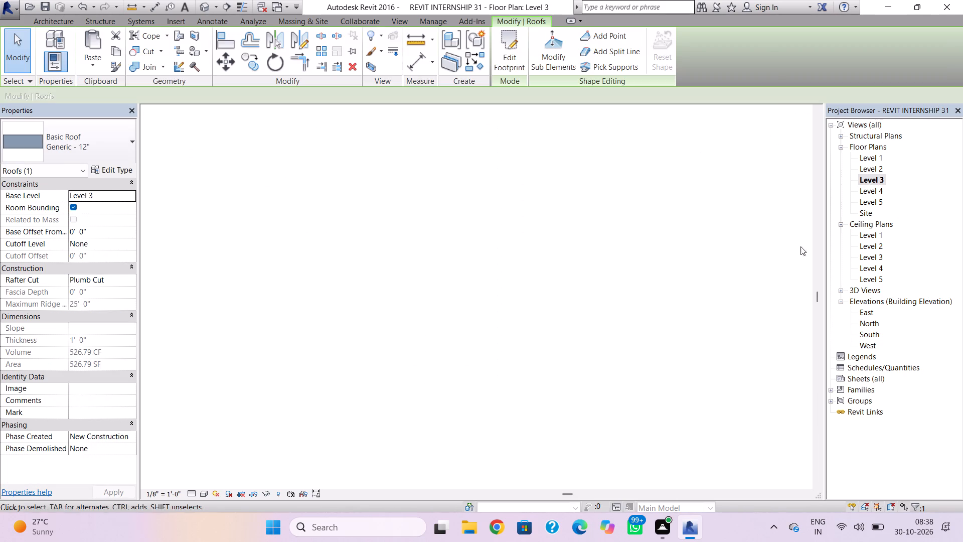
{"action": "scroll", "coordinate": [599, 402], "scroll_direction": "down", "scroll_amount": 3}
{"action": "left_click", "coordinate": [590, 383]}
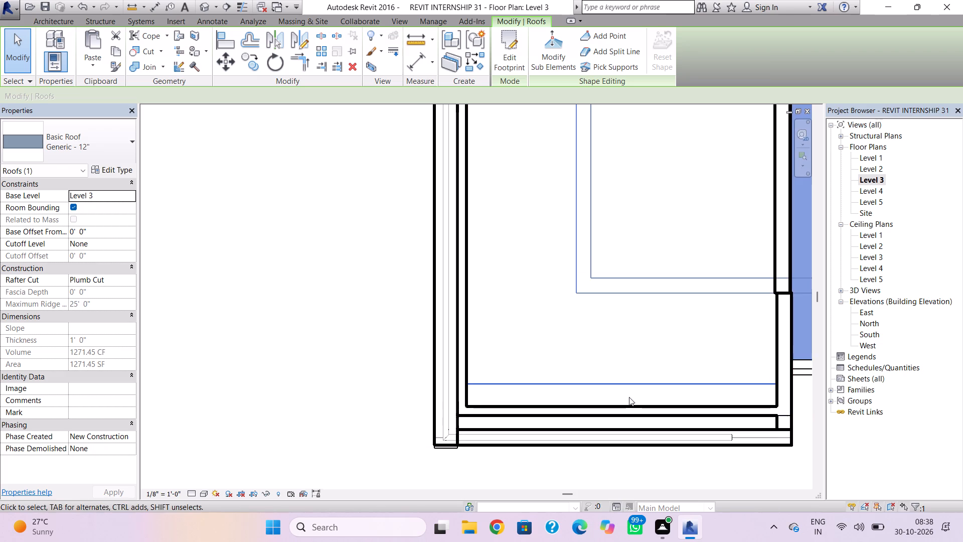
{"action": "scroll", "coordinate": [632, 402], "scroll_direction": "down", "scroll_amount": 3}
{"action": "middle_click_drag", "start_coordinate": [631, 409], "coordinate": [437, 428]}
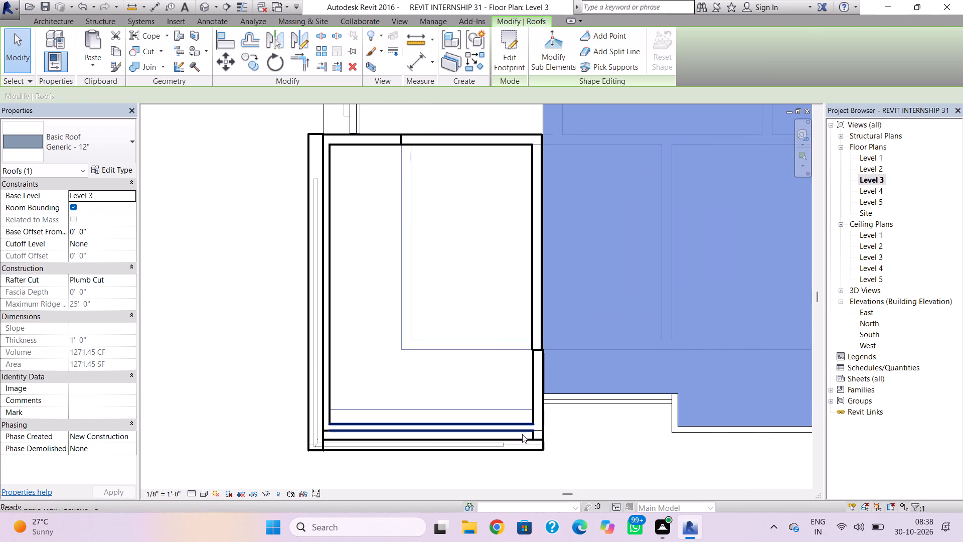
{"action": "key", "text": "Escape"}
{"action": "left_click", "coordinate": [522, 433]}
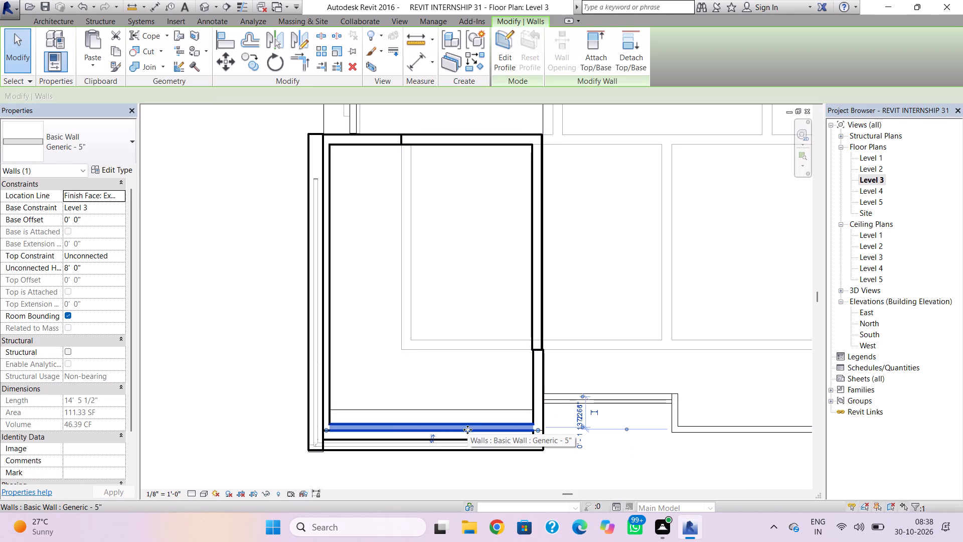
{"action": "key", "text": "Up"}
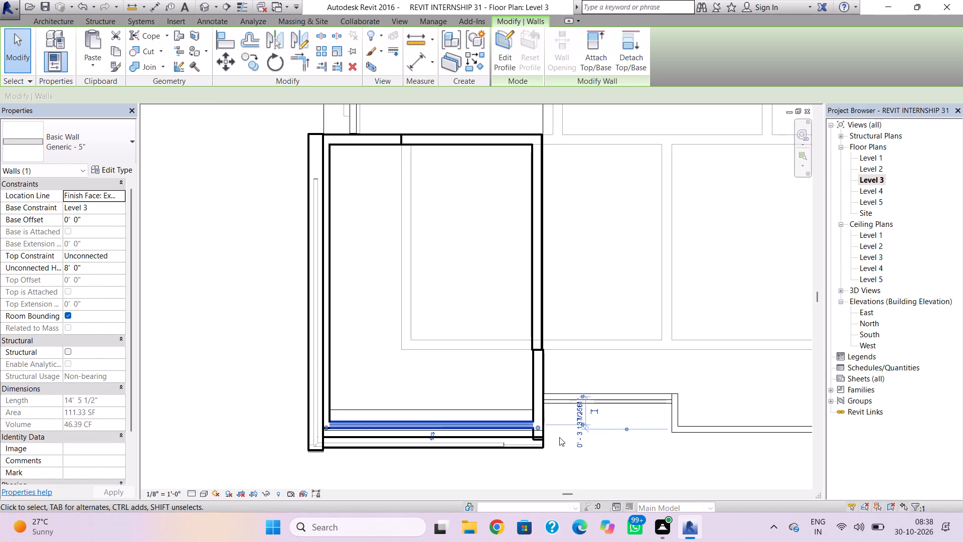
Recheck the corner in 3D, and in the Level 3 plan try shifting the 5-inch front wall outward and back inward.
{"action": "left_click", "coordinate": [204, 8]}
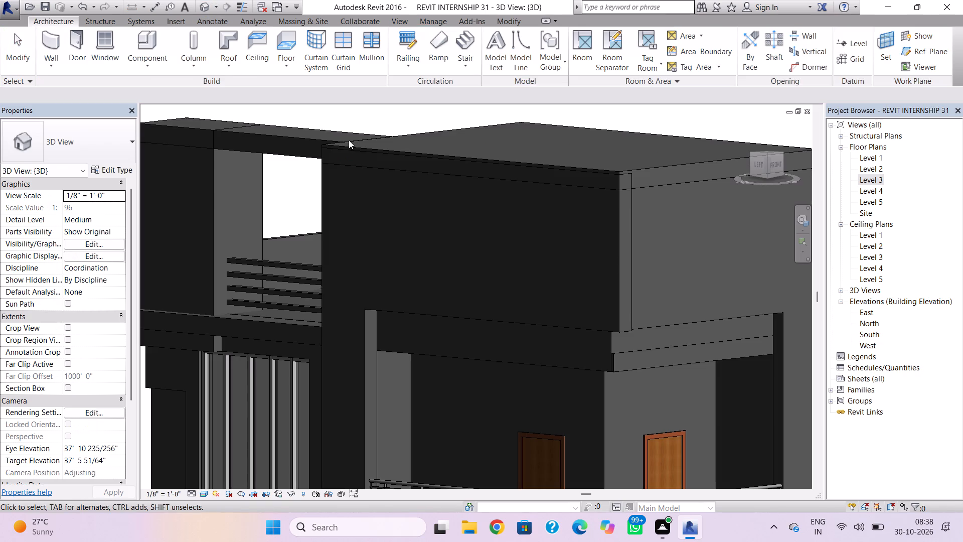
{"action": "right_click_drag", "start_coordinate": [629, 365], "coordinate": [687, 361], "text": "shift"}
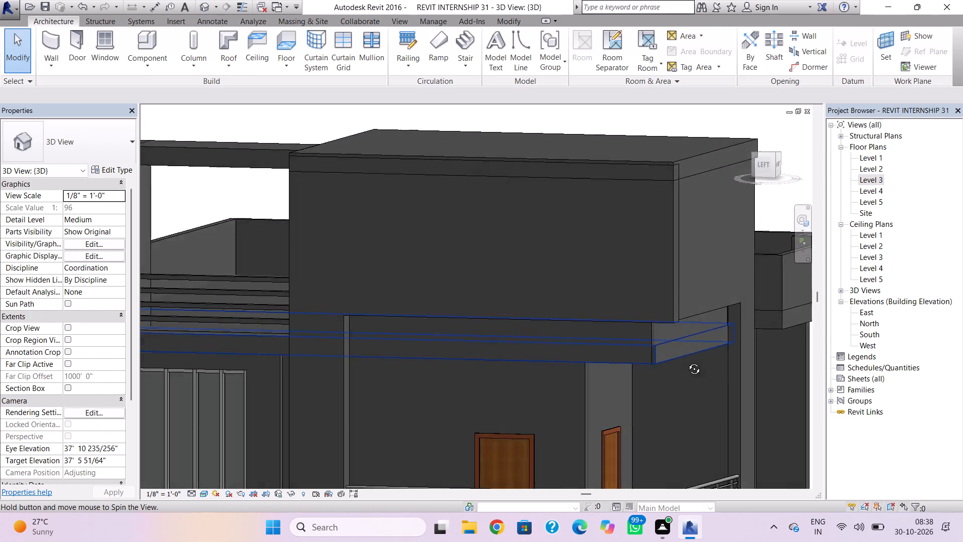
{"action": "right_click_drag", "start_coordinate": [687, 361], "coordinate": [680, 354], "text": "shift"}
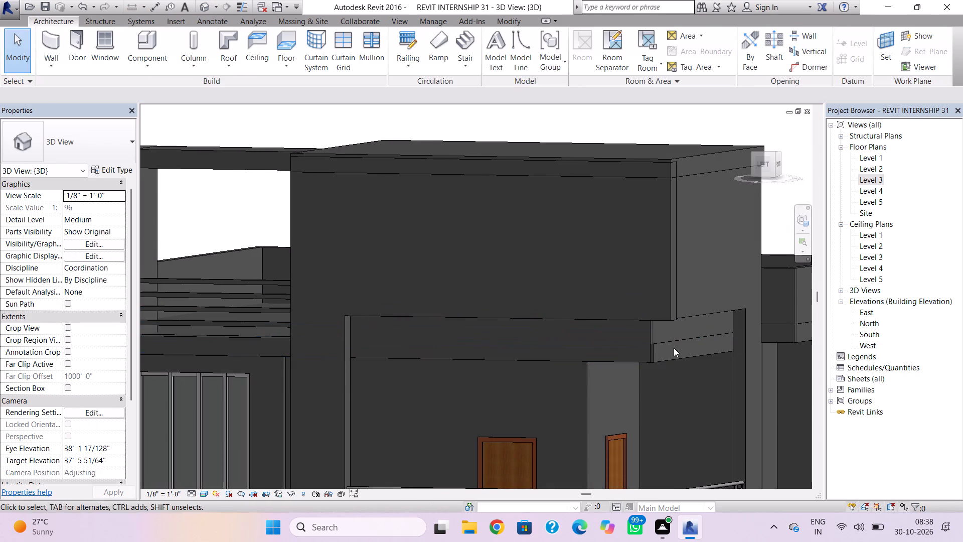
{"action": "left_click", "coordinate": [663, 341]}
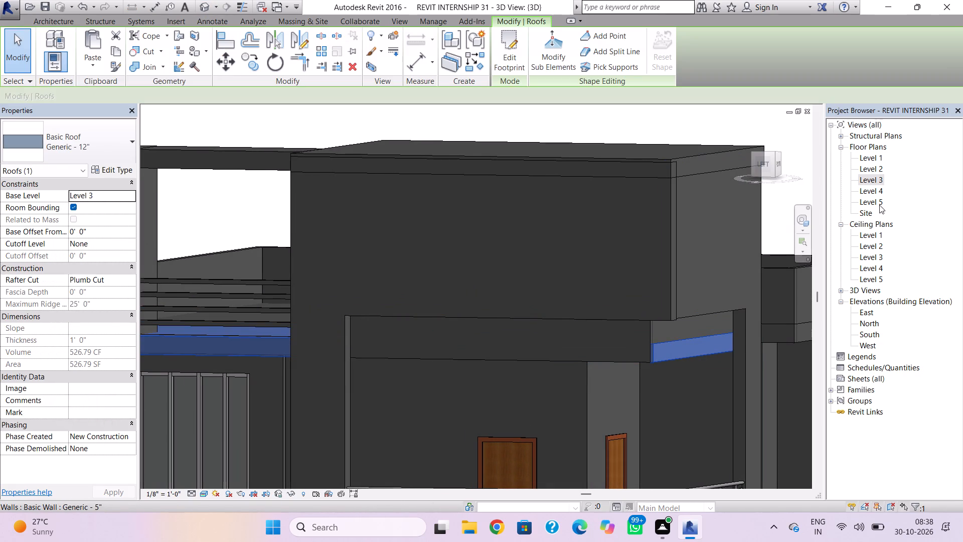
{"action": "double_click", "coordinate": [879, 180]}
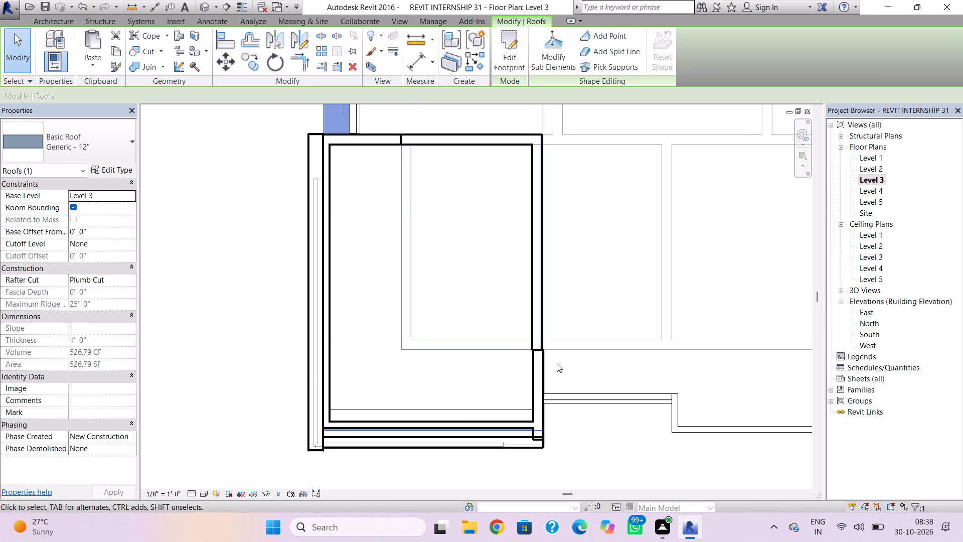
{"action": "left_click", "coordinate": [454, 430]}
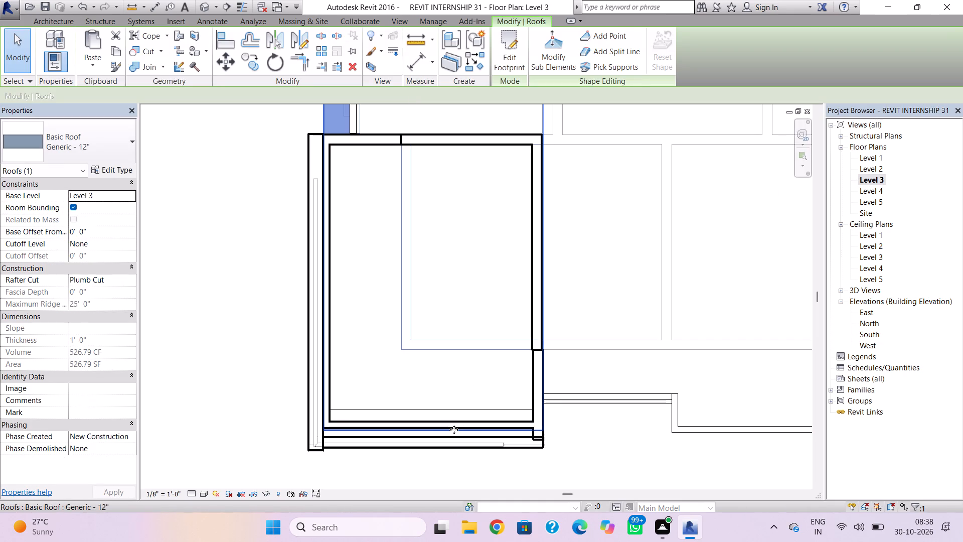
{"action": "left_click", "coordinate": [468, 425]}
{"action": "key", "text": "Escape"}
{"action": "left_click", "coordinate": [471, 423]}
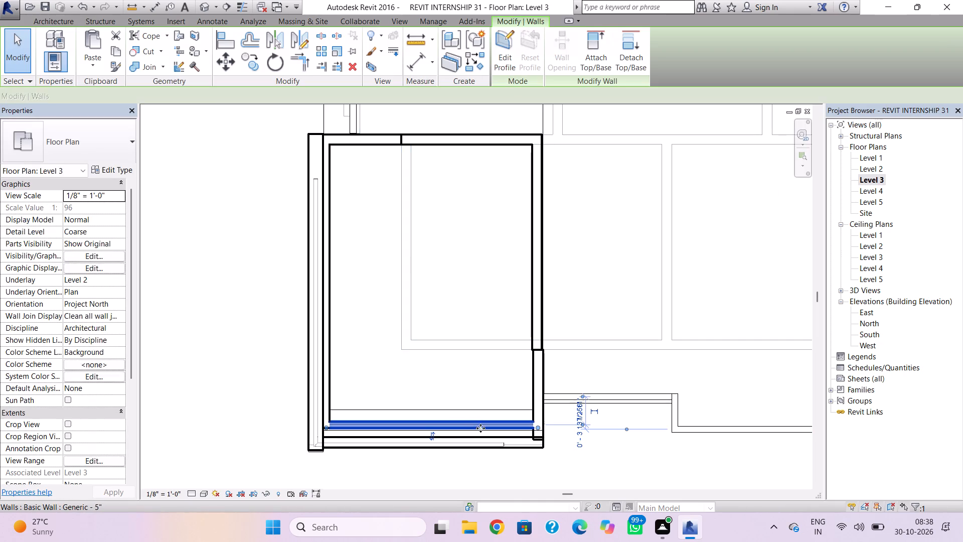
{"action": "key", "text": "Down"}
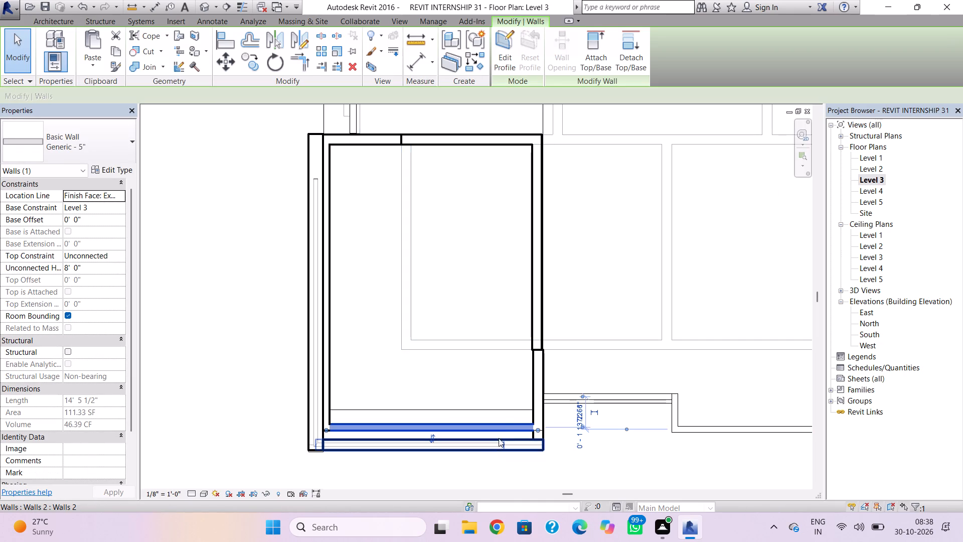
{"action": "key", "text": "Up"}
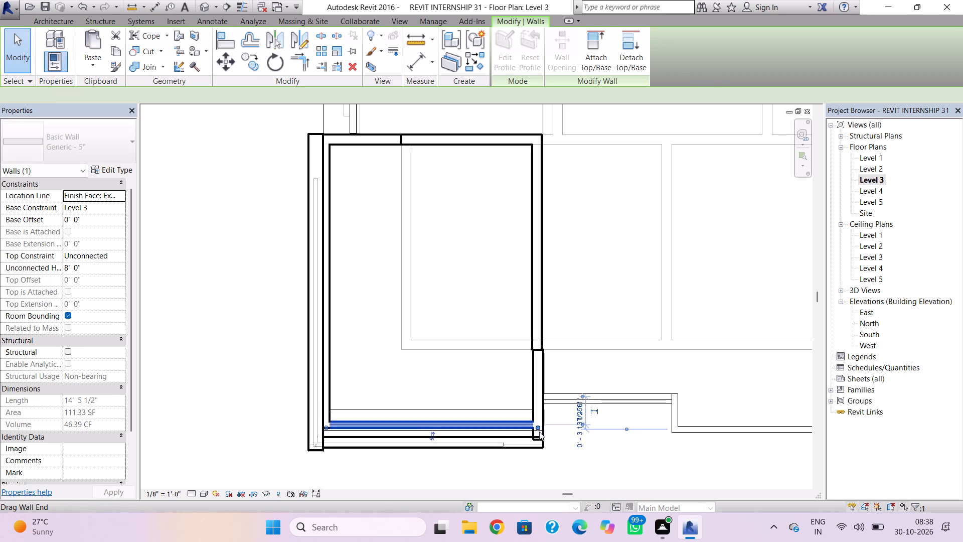
Pull the 5-inch front wall's east end back to the adjoining 8-inch wall's inner face, making the wall 14' 0" long.
{"action": "scroll", "coordinate": [539, 432], "scroll_direction": "up", "scroll_amount": 3}
{"action": "left_click_drag", "start_coordinate": [536, 425], "coordinate": [525, 424]}
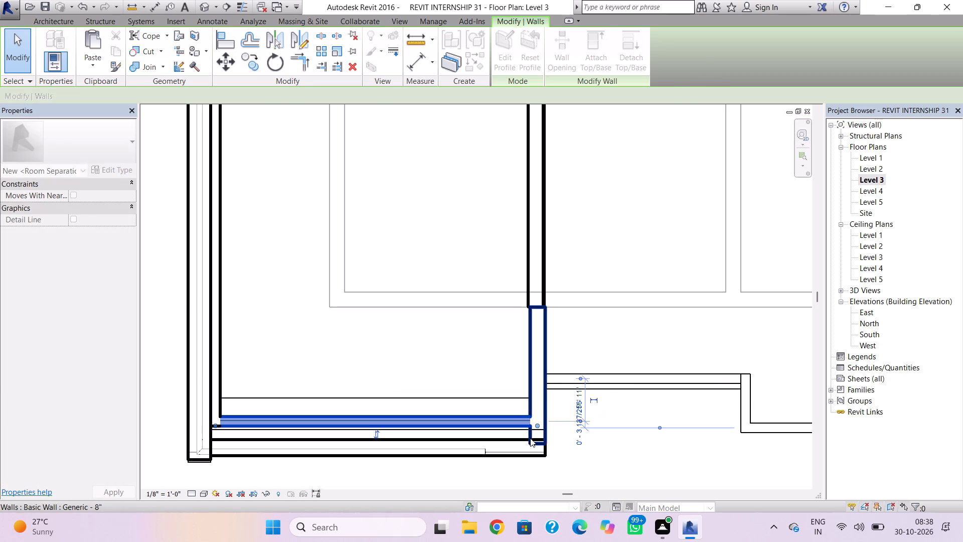
{"action": "scroll", "coordinate": [530, 429], "scroll_direction": "up", "scroll_amount": 1}
{"action": "left_click_drag", "start_coordinate": [537, 426], "coordinate": [520, 431]}
{"action": "scroll", "coordinate": [526, 431], "scroll_direction": "up", "scroll_amount": 7}
{"action": "left_click_drag", "start_coordinate": [514, 419], "coordinate": [529, 424]}
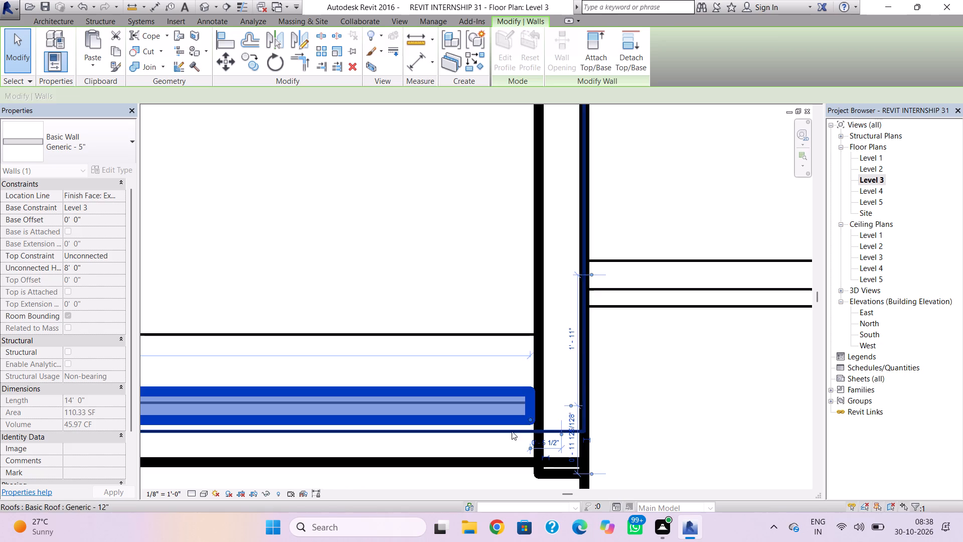
{"action": "scroll", "coordinate": [512, 431], "scroll_direction": "down", "scroll_amount": 5}
{"action": "middle_click_drag", "start_coordinate": [487, 425], "coordinate": [627, 410]}
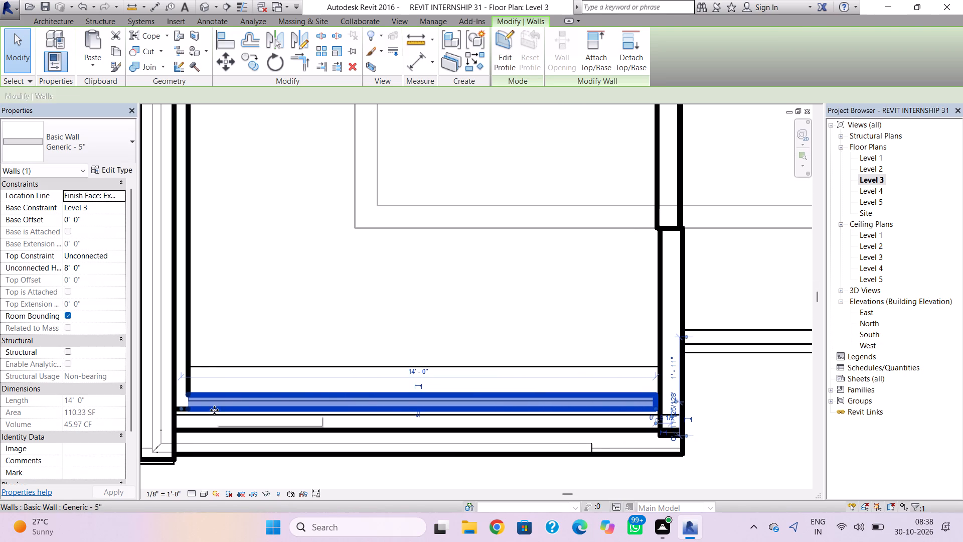
{"action": "key", "text": "Escape"}
Pull the same front wall's west end inward to the 5-inch west wall, shortening the front wall to 13' 9".
{"action": "left_click", "coordinate": [210, 410]}
{"action": "middle_click_drag", "start_coordinate": [211, 410], "coordinate": [284, 422]}
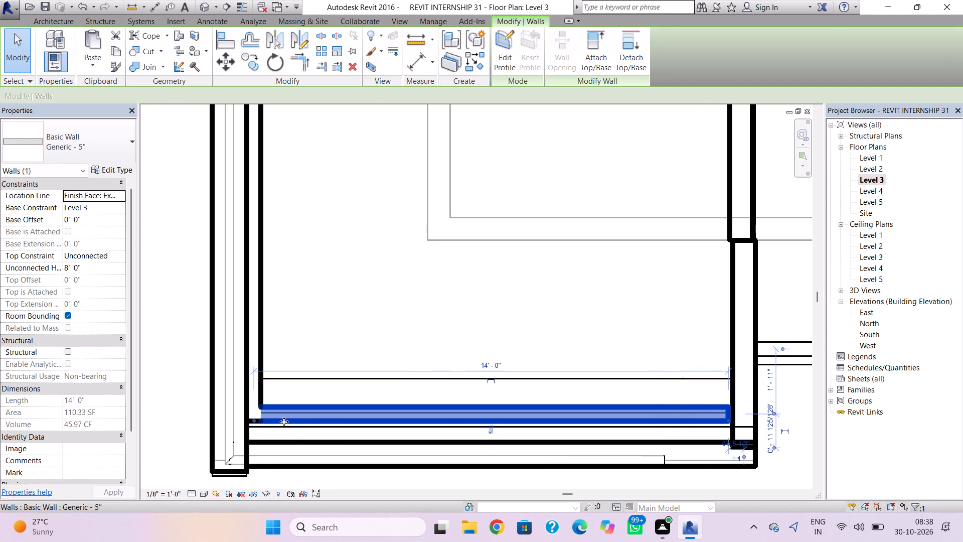
{"action": "scroll", "coordinate": [257, 417], "scroll_direction": "up", "scroll_amount": 6}
{"action": "left_click_drag", "start_coordinate": [249, 426], "coordinate": [273, 428]}
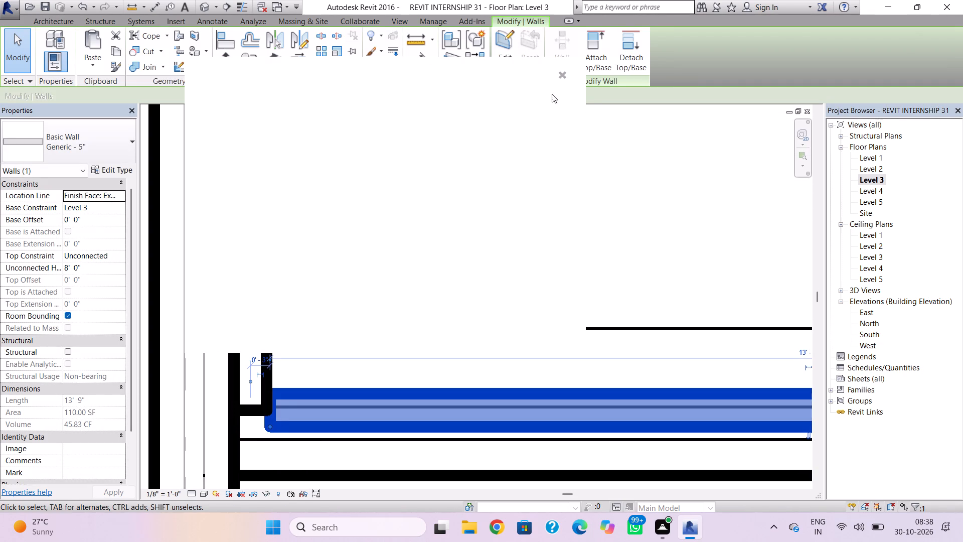
Nudge the Level 3 Generic - 5" front wall outward toward the front roof edge in plan.
{"action": "left_click", "coordinate": [561, 77]}
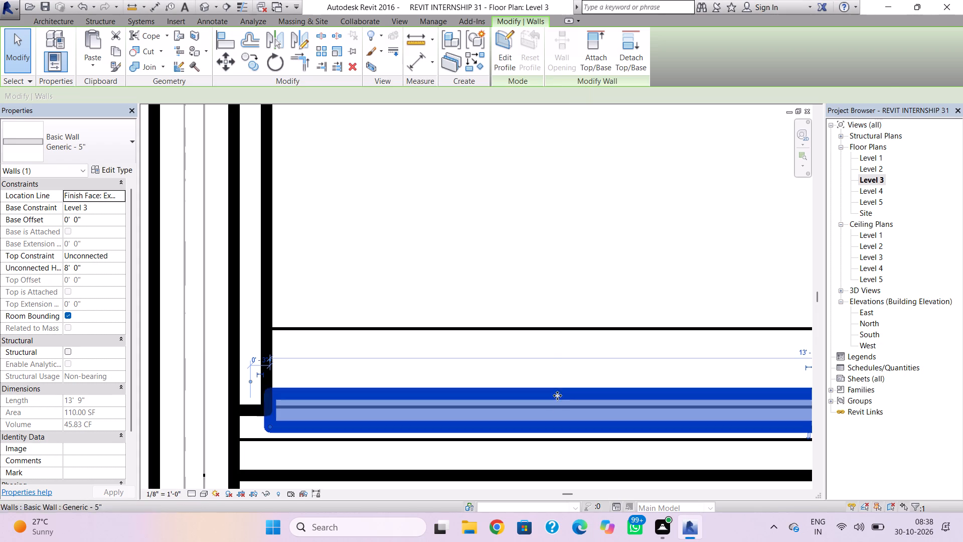
{"action": "key", "text": "Down"}
{"action": "key", "text": "Down"}
{"action": "key", "text": "Down"}
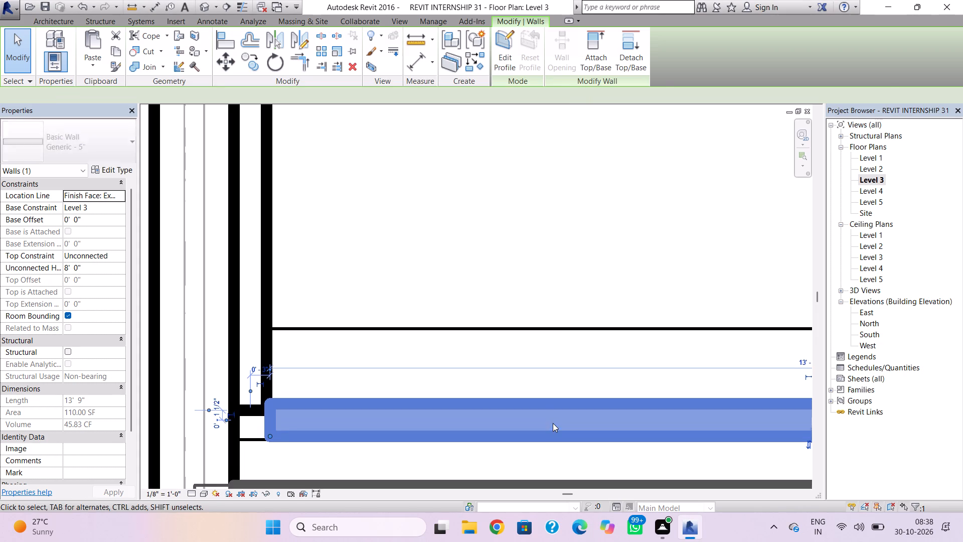
Extend the 5-inch front wall's west end back to the outer edge of the west wall, making it 14' 0" long.
{"action": "scroll", "coordinate": [523, 417], "scroll_direction": "down", "scroll_amount": 3}
{"action": "middle_click_drag", "start_coordinate": [512, 396], "coordinate": [495, 308]}
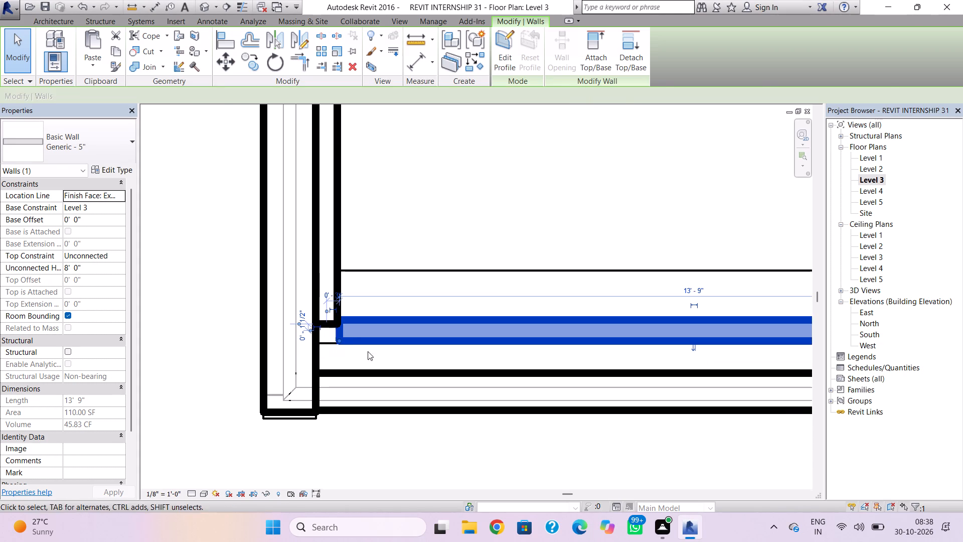
{"action": "left_click_drag", "start_coordinate": [339, 339], "coordinate": [330, 341]}
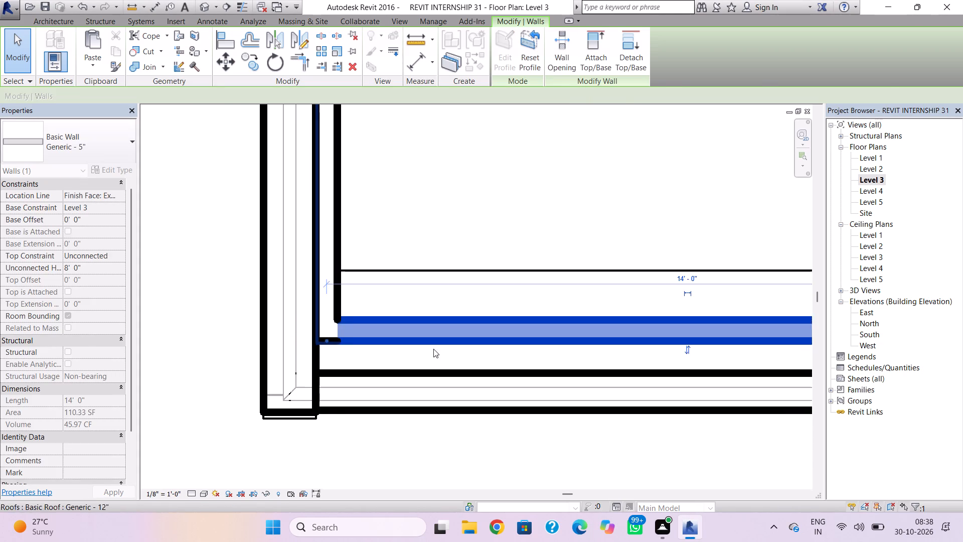
{"action": "scroll", "coordinate": [465, 352], "scroll_direction": "down", "scroll_amount": 2}
{"action": "middle_click_drag", "start_coordinate": [465, 352], "coordinate": [172, 328]}
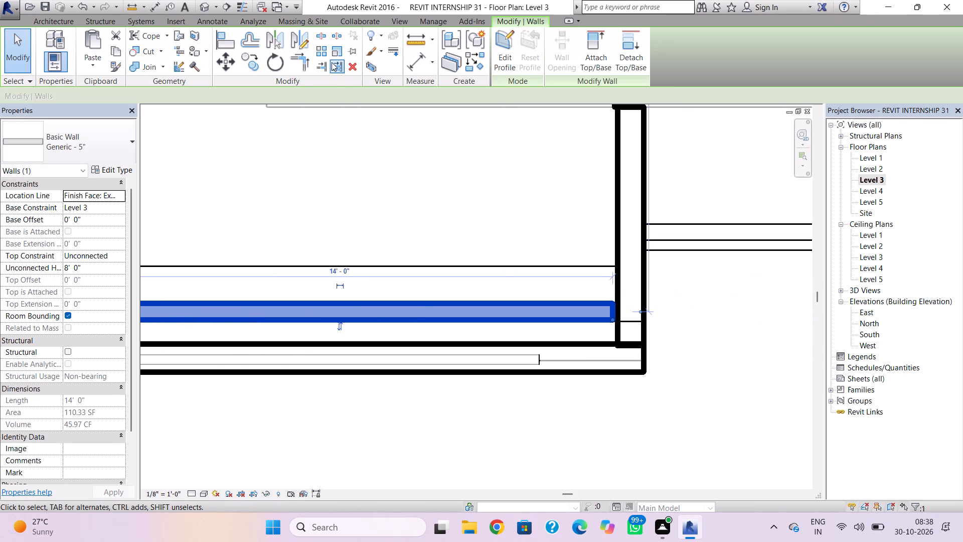
Examine in 3D how the Level 3 walls meet the roof slab at the balcony corner, from above and below.
{"action": "left_click", "coordinate": [202, 1]}
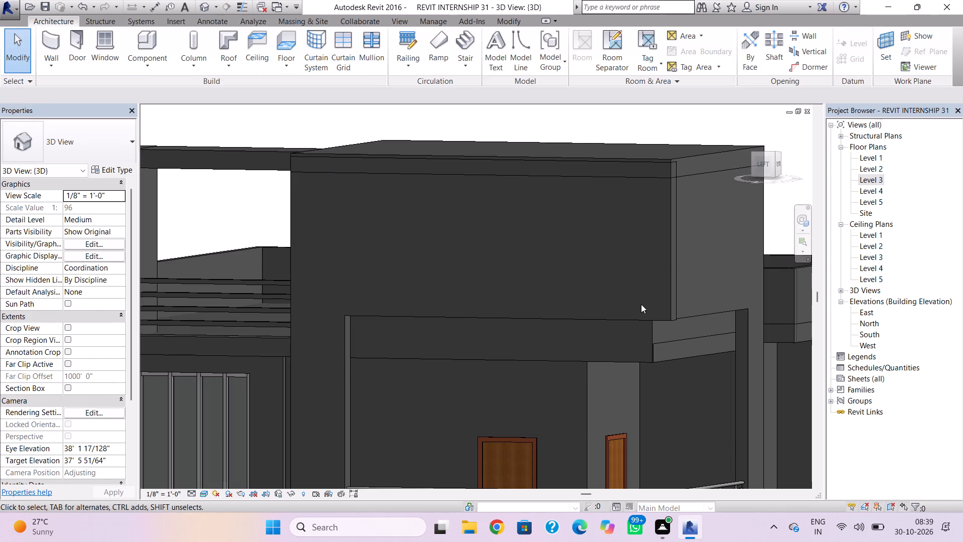
{"action": "right_click_drag", "start_coordinate": [698, 332], "coordinate": [648, 337], "text": "shift"}
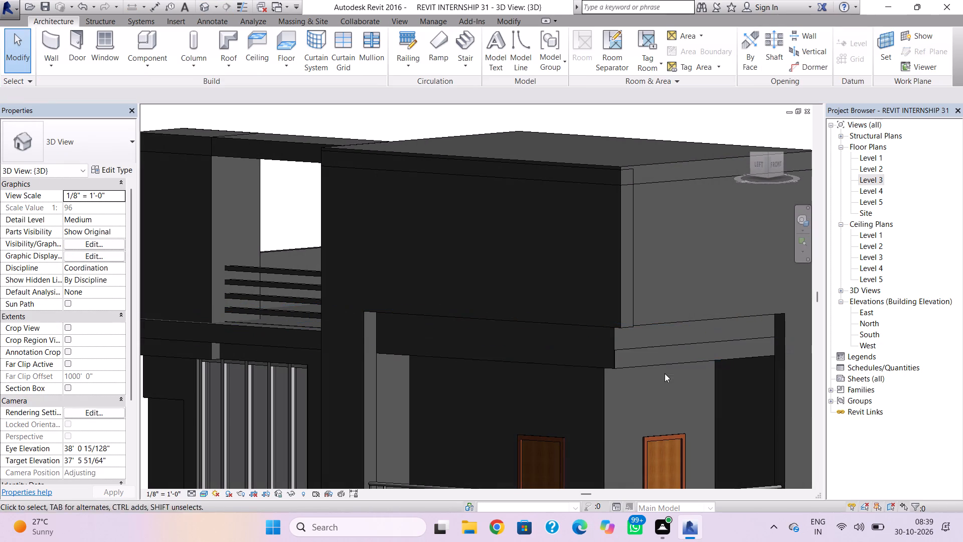
{"action": "left_click", "coordinate": [655, 346]}
{"action": "key", "text": "Escape"}
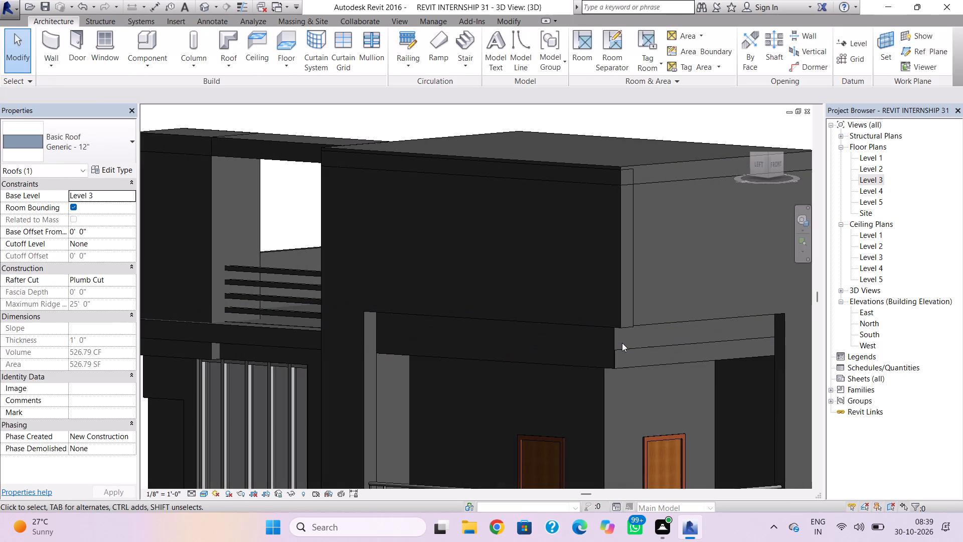
{"action": "scroll", "coordinate": [621, 343], "scroll_direction": "up", "scroll_amount": 2}
{"action": "left_click", "coordinate": [614, 340]}
{"action": "key", "text": "Escape"}
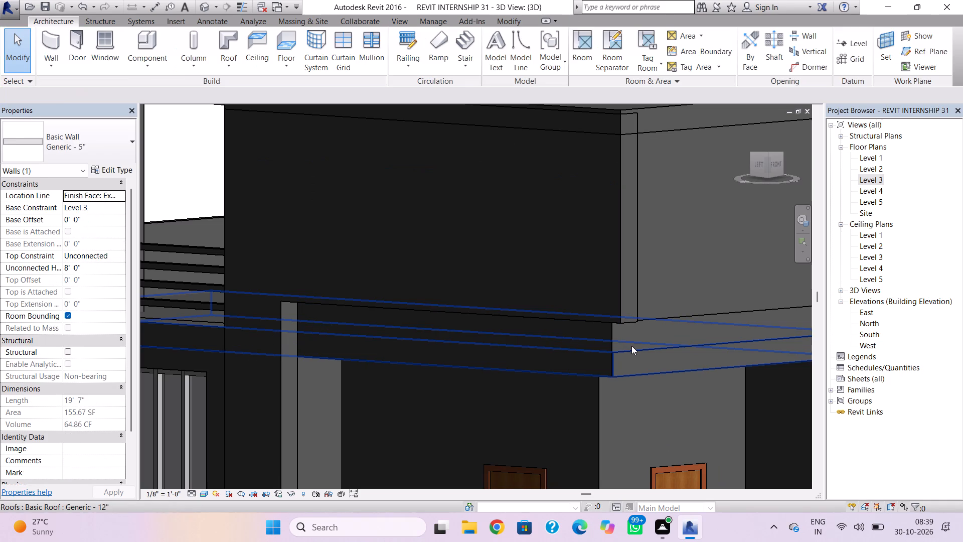
{"action": "scroll", "coordinate": [660, 342], "scroll_direction": "up", "scroll_amount": 1}
{"action": "scroll", "coordinate": [660, 342], "scroll_direction": "down", "scroll_amount": 1}
{"action": "middle_click_drag", "start_coordinate": [656, 354], "coordinate": [495, 429]}
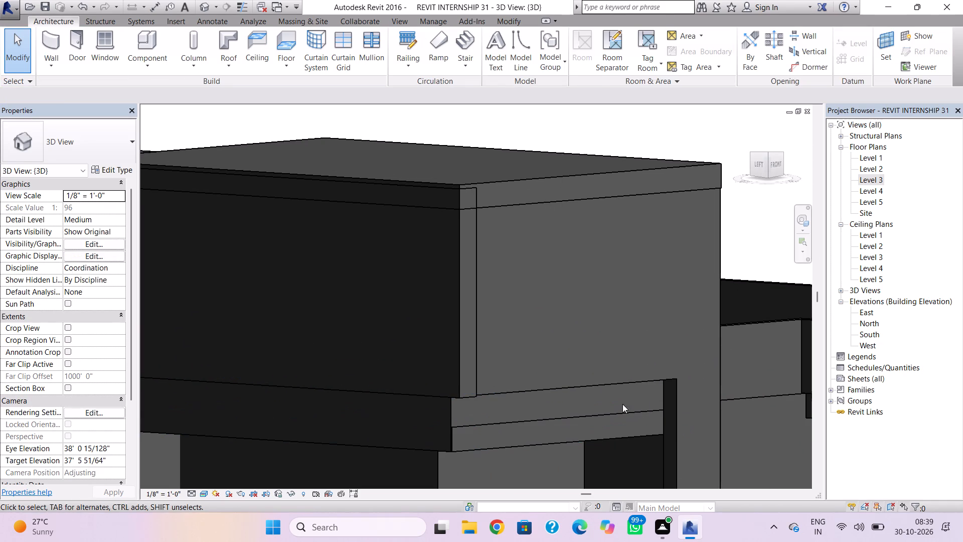
{"action": "right_click_drag", "start_coordinate": [609, 408], "coordinate": [620, 346], "text": "shift"}
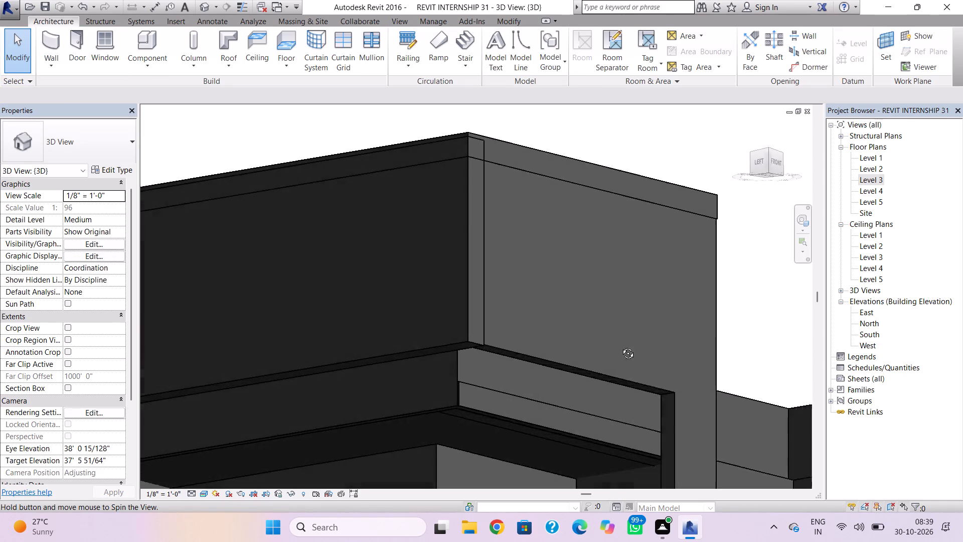
{"action": "right_click_drag", "start_coordinate": [620, 346], "coordinate": [688, 327], "text": "shift"}
{"action": "scroll", "coordinate": [519, 399], "scroll_direction": "up", "scroll_amount": 3}
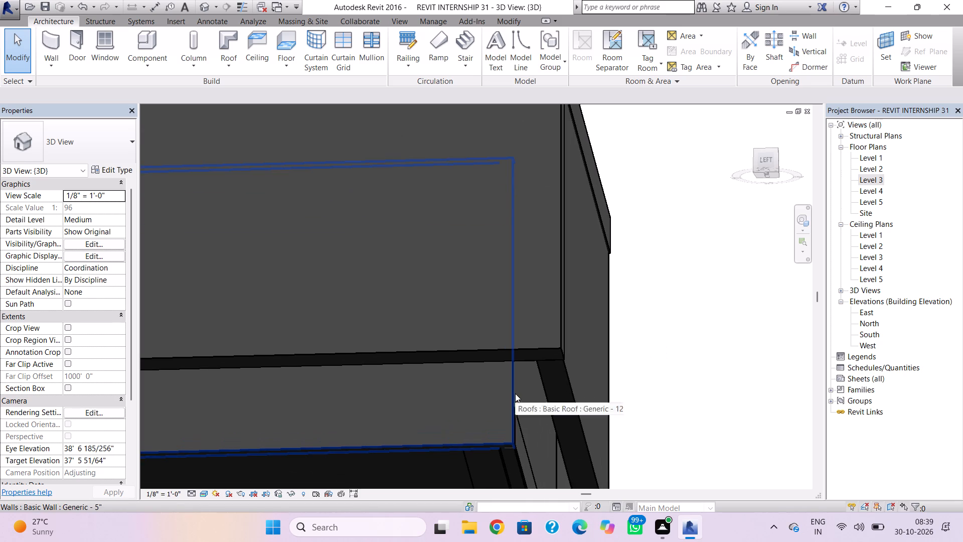
Edit the footprint of the Level 3 Generic - 12" roof over the balcony, nudging its front boundary line slightly inward.
{"action": "left_click", "coordinate": [519, 428]}
{"action": "scroll", "coordinate": [527, 431], "scroll_direction": "down", "scroll_amount": 2}
{"action": "middle_click_drag", "start_coordinate": [527, 431], "coordinate": [512, 346]}
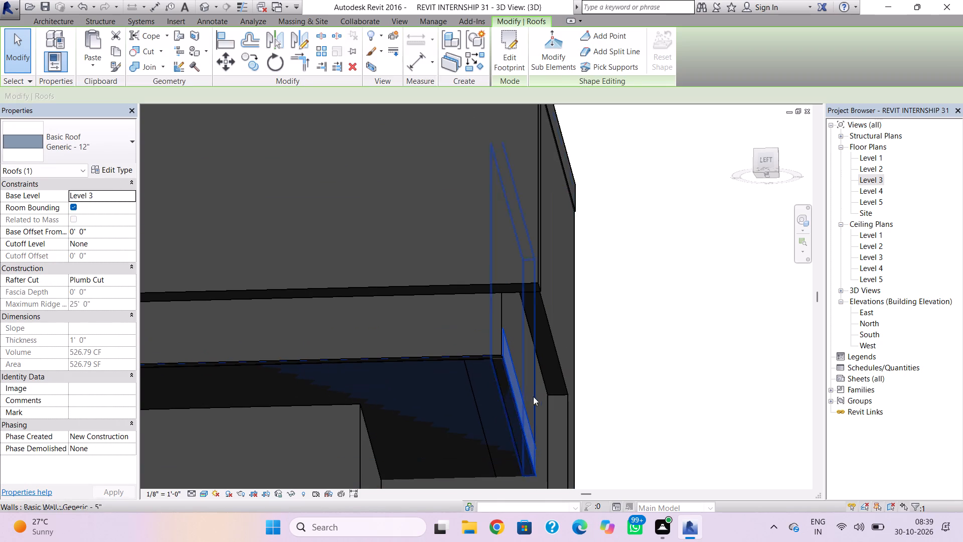
{"action": "double_click", "coordinate": [526, 421]}
{"action": "left_click", "coordinate": [521, 427]}
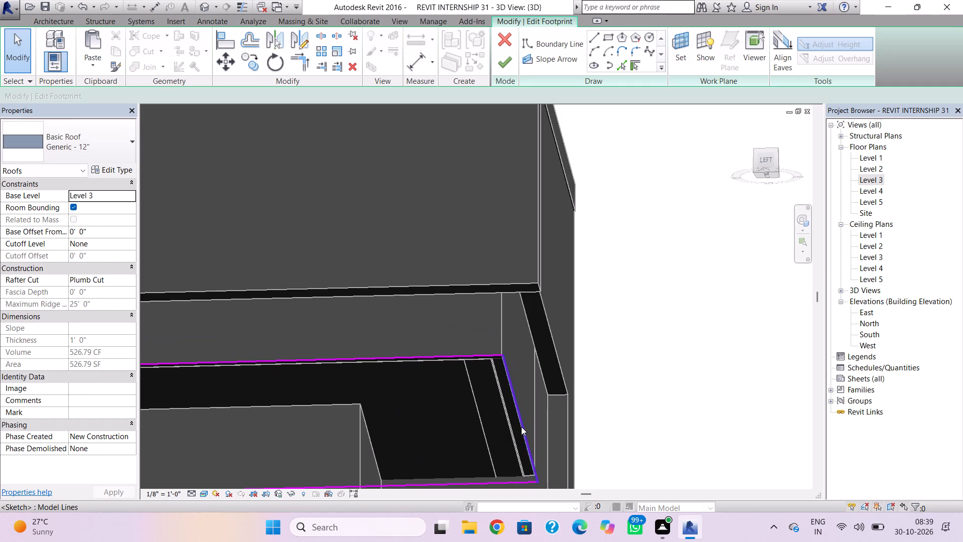
{"action": "key", "text": "Left"}
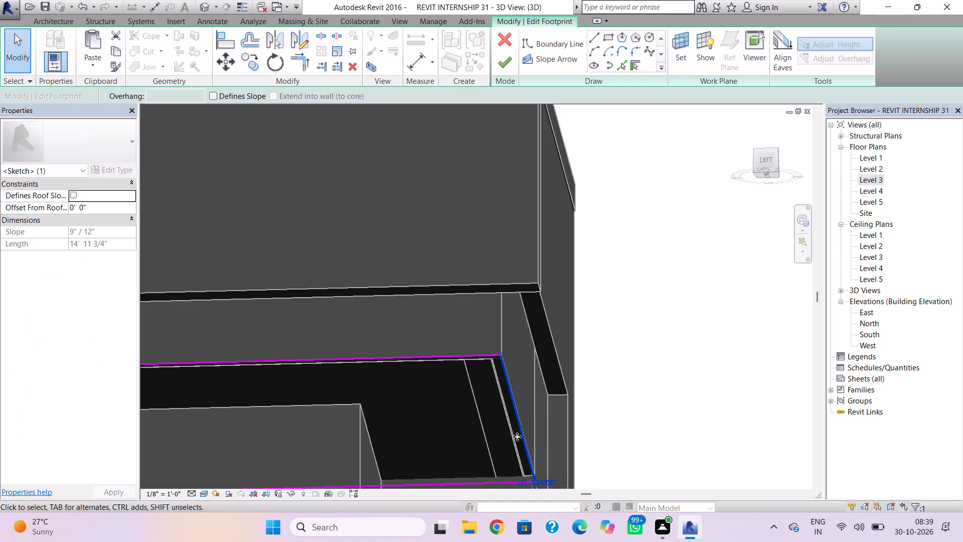
{"action": "key", "text": "Up"}
{"action": "key", "text": "Up"}
{"action": "key", "text": "Down"}
{"action": "key", "text": "Down"}
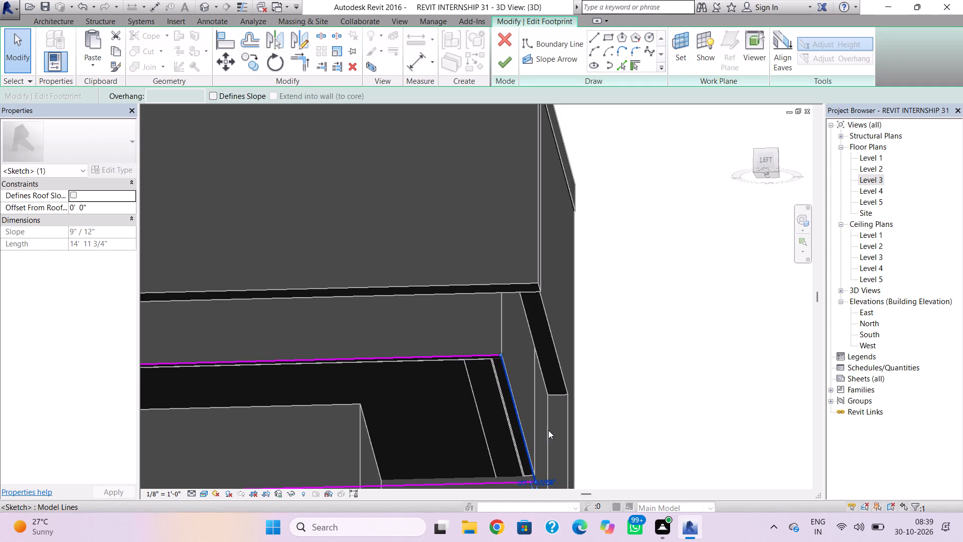
{"action": "scroll", "coordinate": [547, 424], "scroll_direction": "down", "scroll_amount": 2}
{"action": "middle_click_drag", "start_coordinate": [548, 405], "coordinate": [585, 310]}
{"action": "key", "text": "Left"}
{"action": "key", "text": "Left"}
{"action": "key", "text": "Left"}
{"action": "key", "text": "Left"}
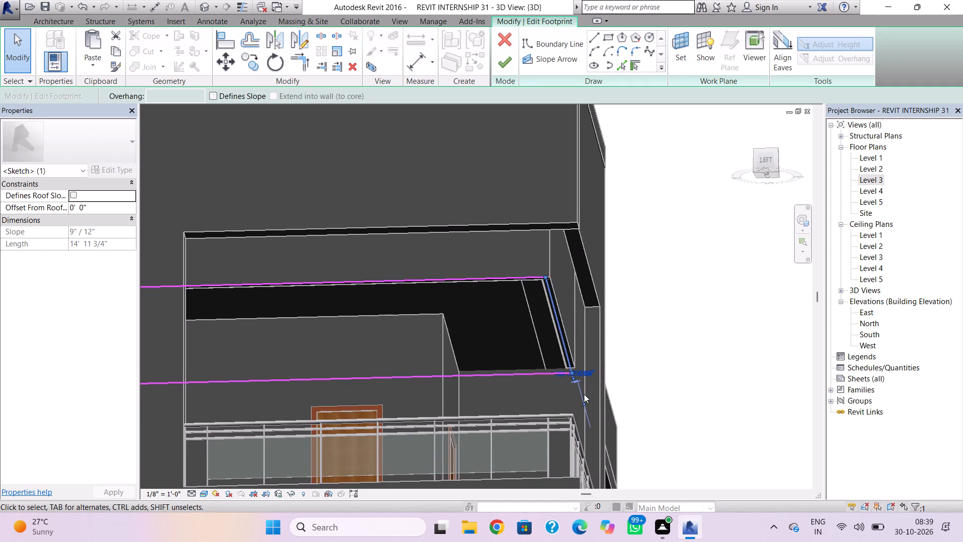
{"action": "key", "text": "Right"}
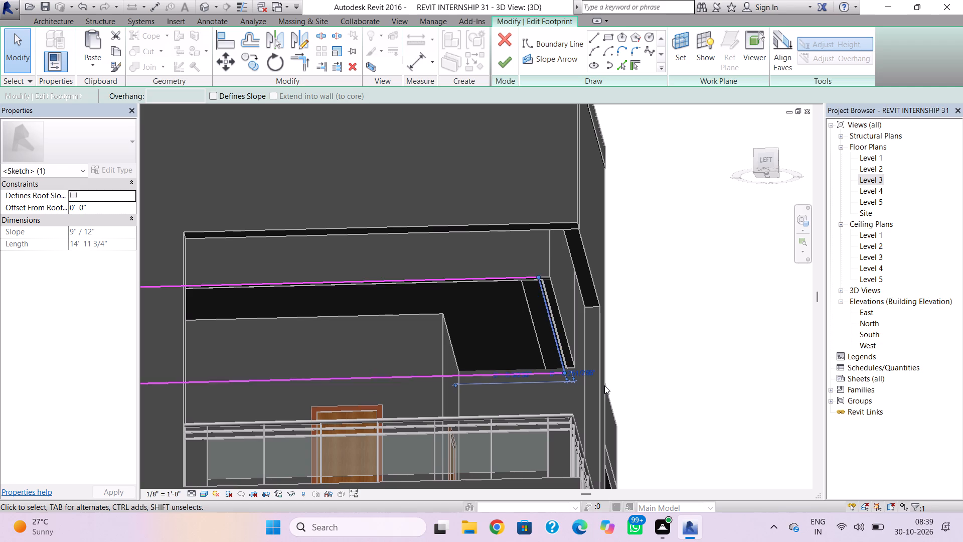
{"action": "key", "text": "Right"}
{"action": "key", "text": "Right"}
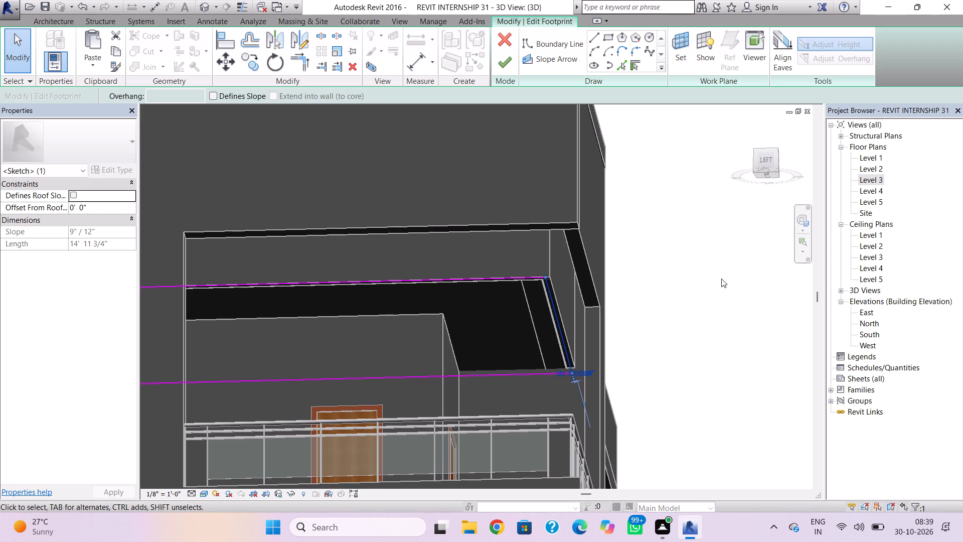
{"action": "left_click", "coordinate": [508, 67]}
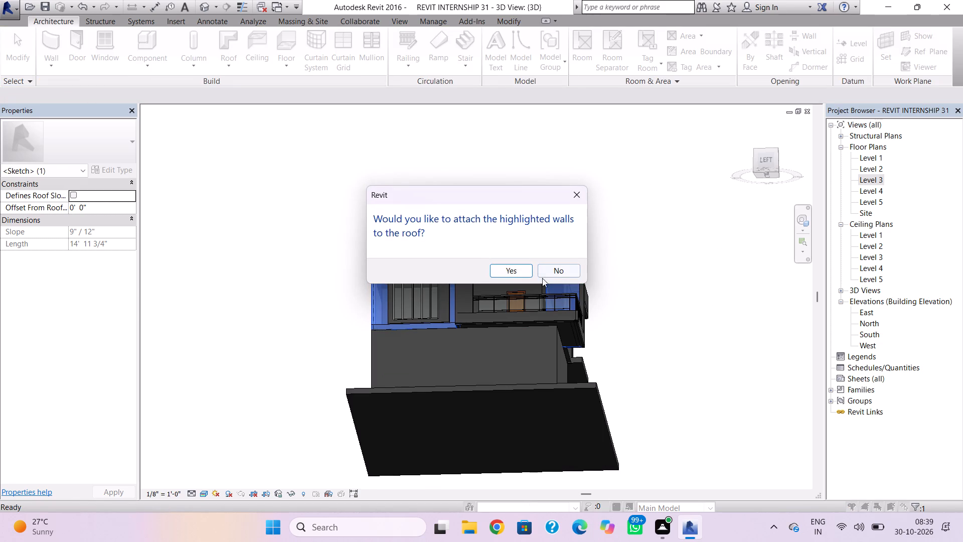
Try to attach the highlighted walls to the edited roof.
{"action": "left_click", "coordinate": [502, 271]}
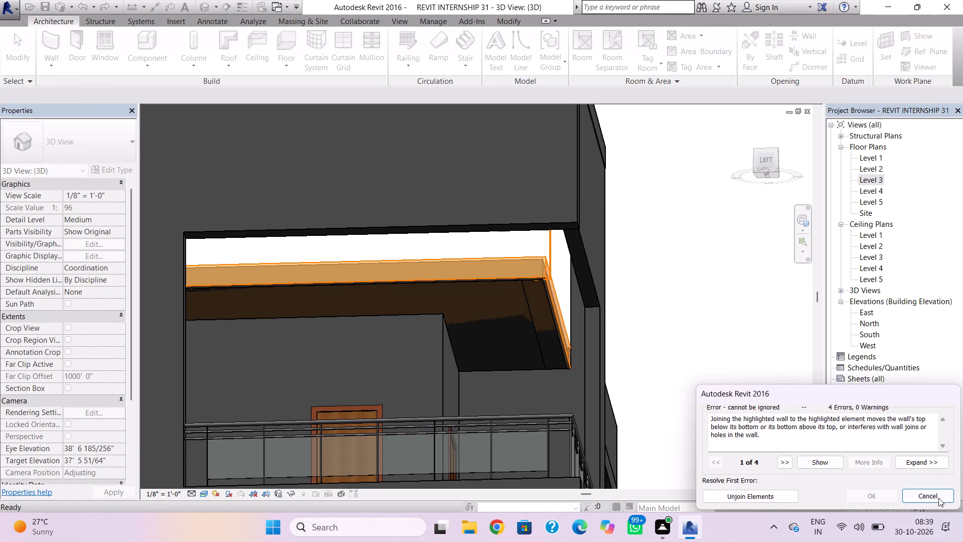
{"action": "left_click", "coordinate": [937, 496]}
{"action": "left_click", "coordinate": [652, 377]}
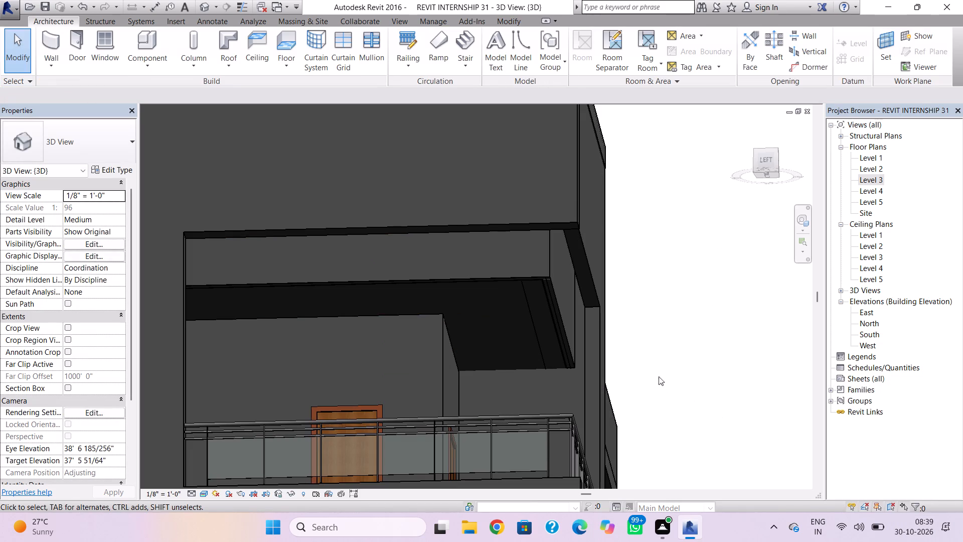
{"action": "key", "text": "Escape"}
Examine the roof and wall corner above the balcony in 3D from the left and front sides.
{"action": "right_click_drag", "start_coordinate": [714, 383], "coordinate": [691, 409], "text": "shift"}
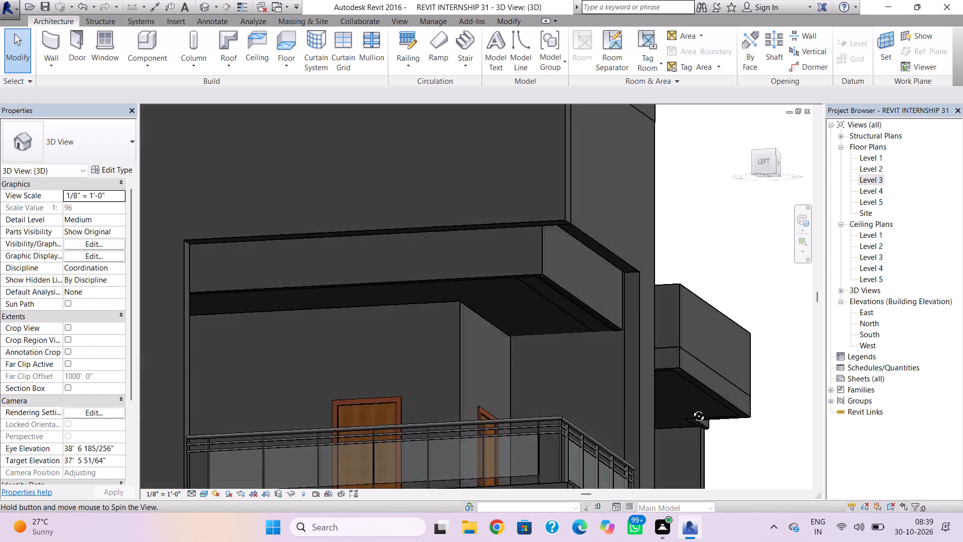
{"action": "right_click_drag", "start_coordinate": [691, 409], "coordinate": [595, 483], "text": "shift"}
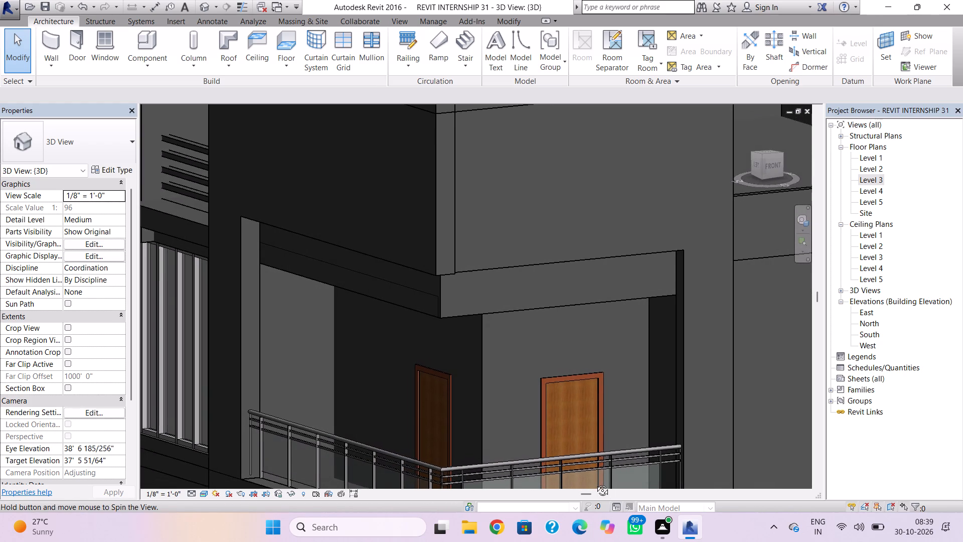
{"action": "right_click_drag", "start_coordinate": [595, 483], "coordinate": [595, 480], "text": "shift"}
{"action": "scroll", "coordinate": [600, 459], "scroll_direction": "down", "scroll_amount": 1}
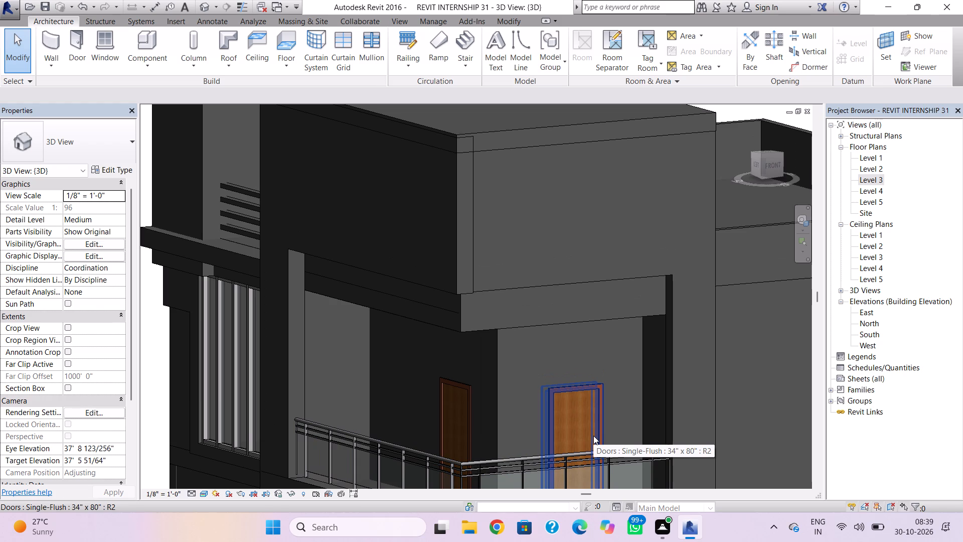
{"action": "scroll", "coordinate": [591, 427], "scroll_direction": "down", "scroll_amount": 5}
{"action": "middle_click_drag", "start_coordinate": [569, 417], "coordinate": [599, 327]}
{"action": "scroll", "coordinate": [636, 434], "scroll_direction": "down", "scroll_amount": 2}
{"action": "middle_click_drag", "start_coordinate": [635, 430], "coordinate": [633, 418]}
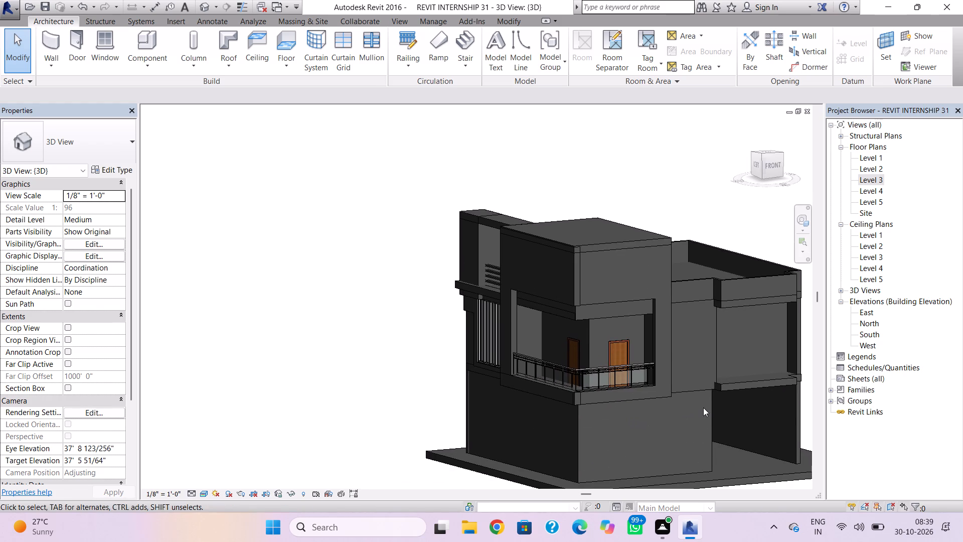
Examine the whole house exterior in 3D from the front, left and back.
{"action": "left_click", "coordinate": [719, 346]}
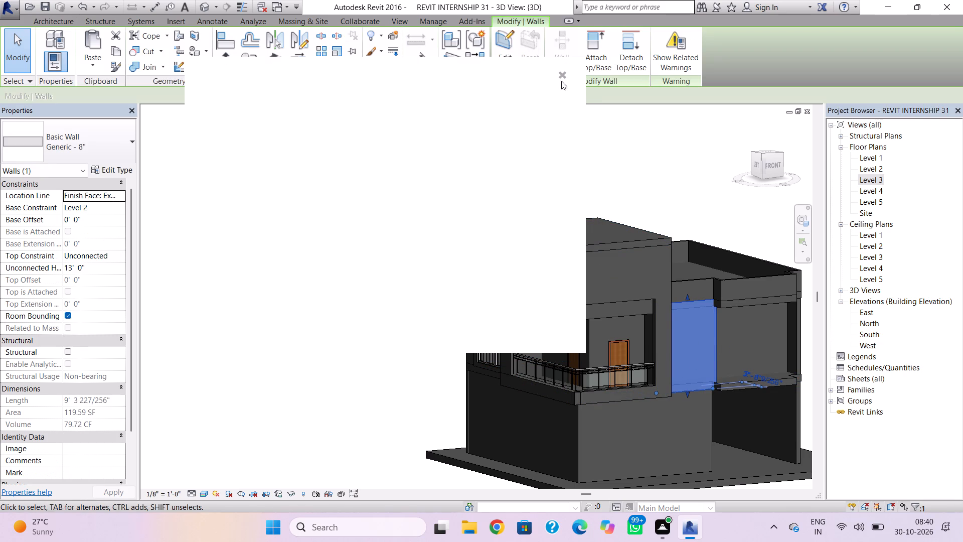
{"action": "left_click", "coordinate": [558, 75]}
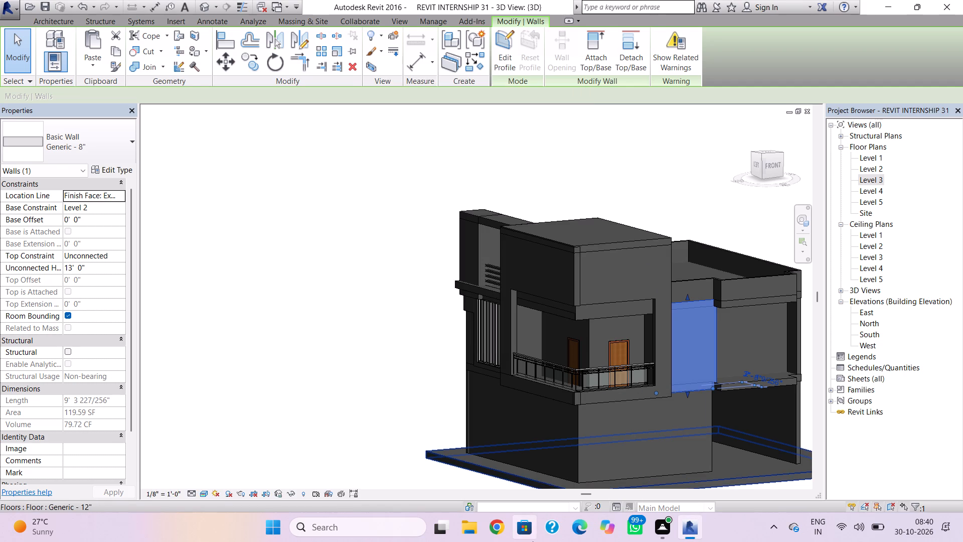
{"action": "right_click_drag", "start_coordinate": [511, 535], "coordinate": [611, 537], "text": "shift"}
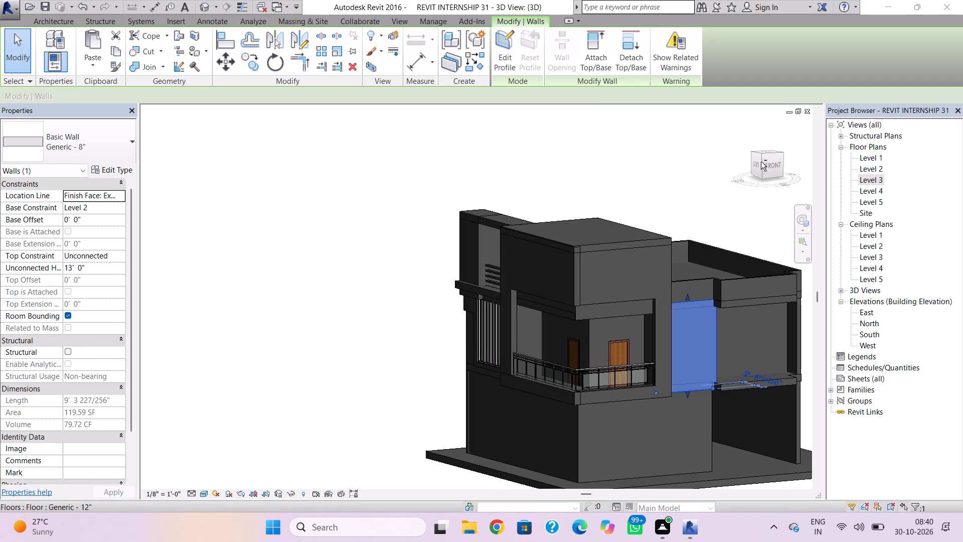
{"action": "right_click_drag", "start_coordinate": [709, 303], "coordinate": [744, 301], "text": "shift"}
{"action": "key", "text": "Escape"}
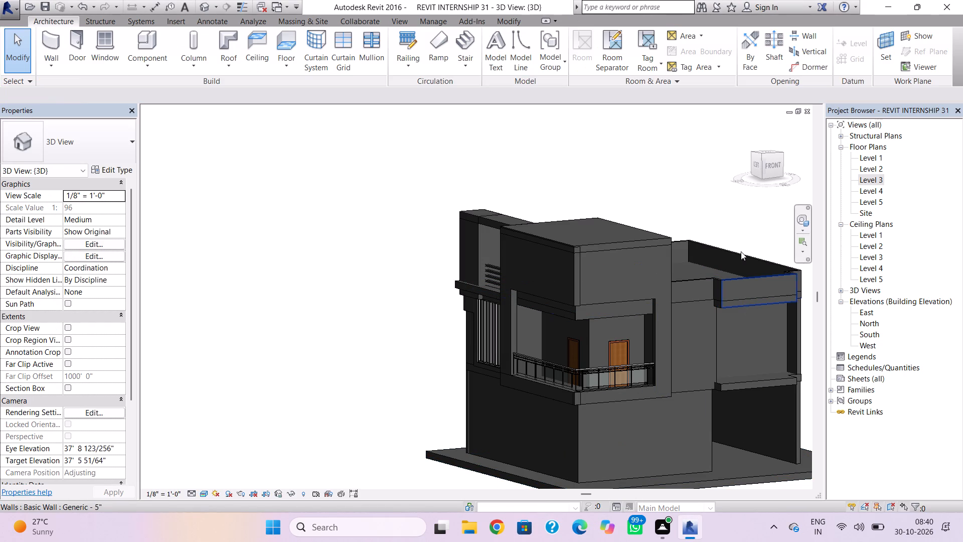
{"action": "left_click", "coordinate": [754, 160]}
{"action": "right_click_drag", "start_coordinate": [564, 472], "coordinate": [660, 471], "text": "shift"}
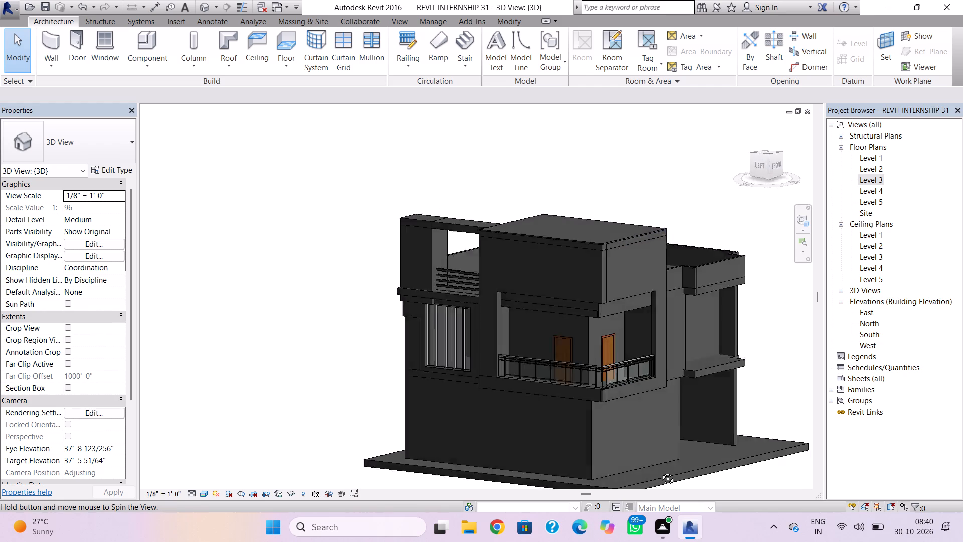
{"action": "right_click_drag", "start_coordinate": [660, 471], "coordinate": [695, 423], "text": "shift"}
{"action": "scroll", "coordinate": [695, 423], "scroll_direction": "down", "scroll_amount": 1}
{"action": "middle_click_drag", "start_coordinate": [697, 423], "coordinate": [712, 406]}
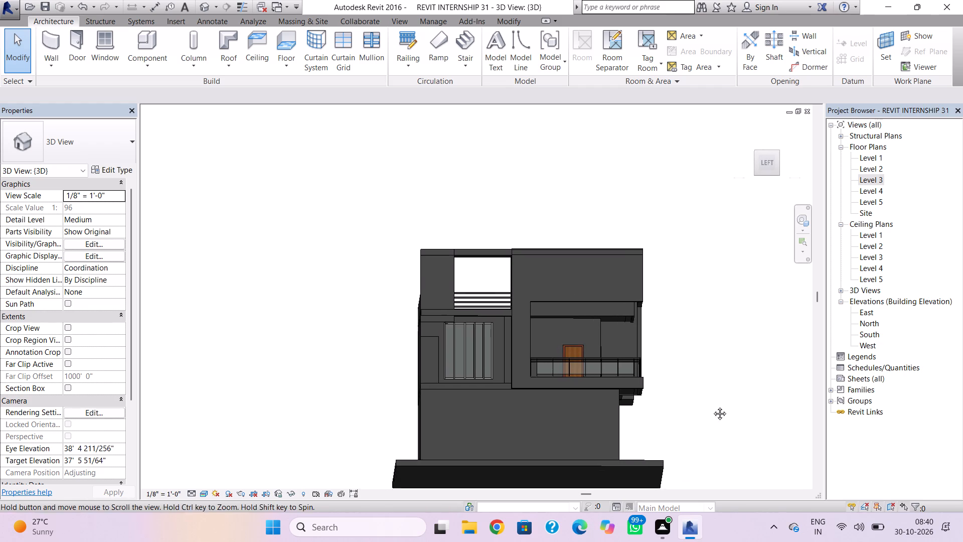
{"action": "middle_click_drag", "start_coordinate": [712, 406], "coordinate": [718, 398]}
{"action": "right_click_drag", "start_coordinate": [633, 454], "coordinate": [596, 512], "text": "shift"}
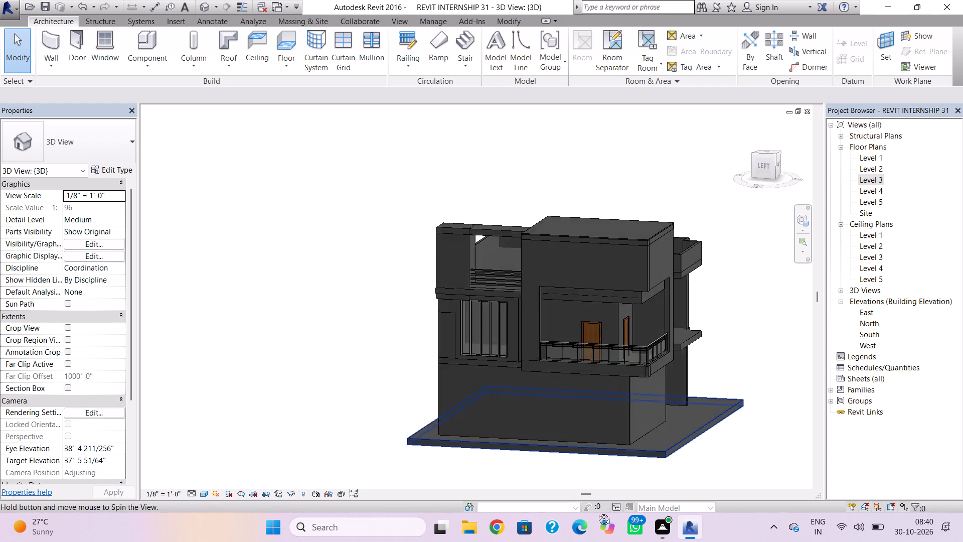
{"action": "right_click_drag", "start_coordinate": [596, 512], "coordinate": [648, 485], "text": "shift"}
{"action": "left_click", "coordinate": [512, 354]}
{"action": "right_click_drag", "start_coordinate": [543, 440], "coordinate": [684, 467], "text": "shift"}
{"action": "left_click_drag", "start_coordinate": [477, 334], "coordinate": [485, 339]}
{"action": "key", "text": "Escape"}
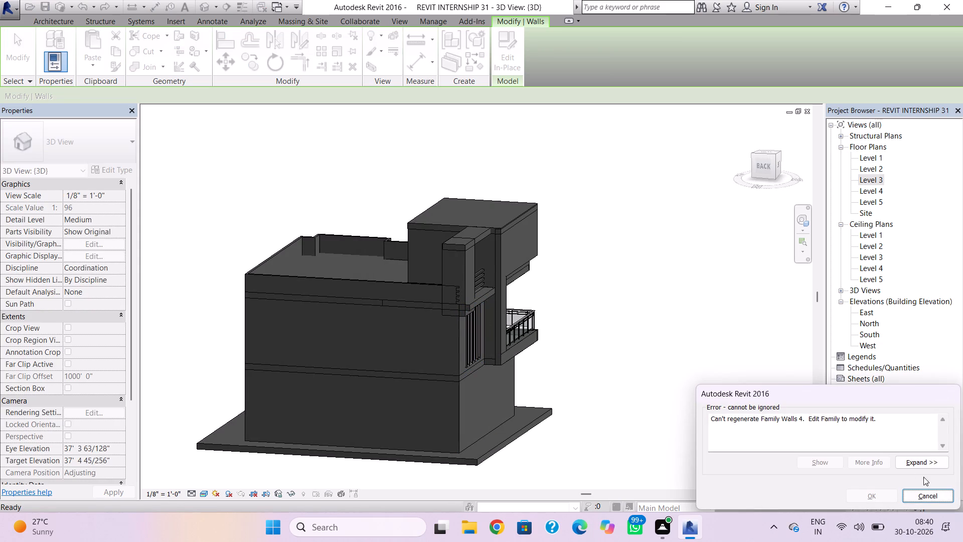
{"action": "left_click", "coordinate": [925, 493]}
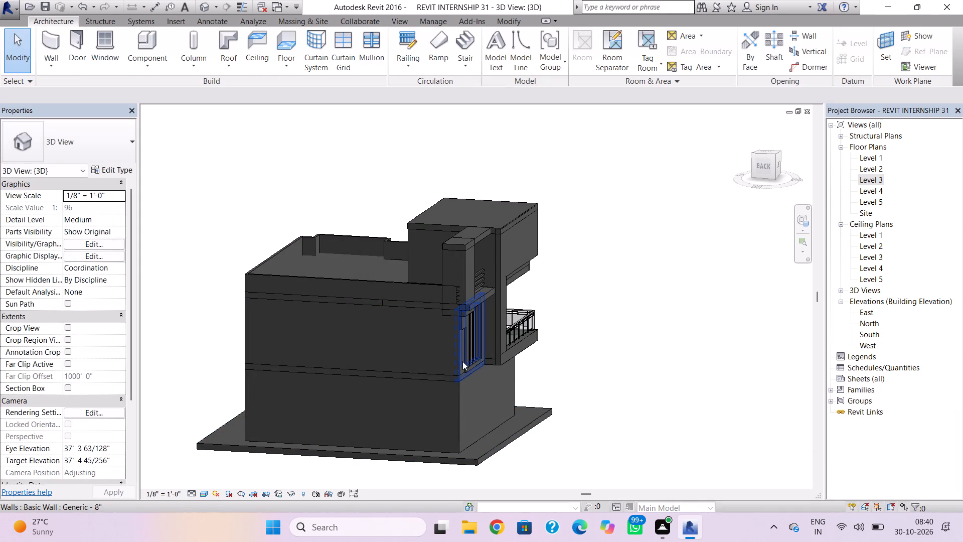
Stretch the in-place frame around the Level 2 curtain wall window slightly outward from the left facade.
{"action": "left_click", "coordinate": [462, 361]}
{"action": "scroll", "coordinate": [468, 348], "scroll_direction": "up", "scroll_amount": 6}
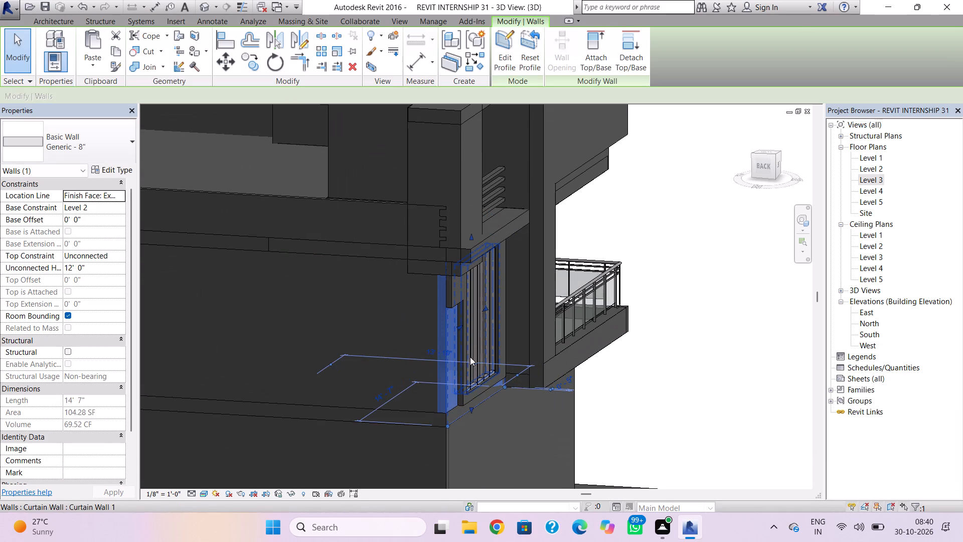
{"action": "key", "text": "Escape"}
{"action": "left_click", "coordinate": [449, 300]}
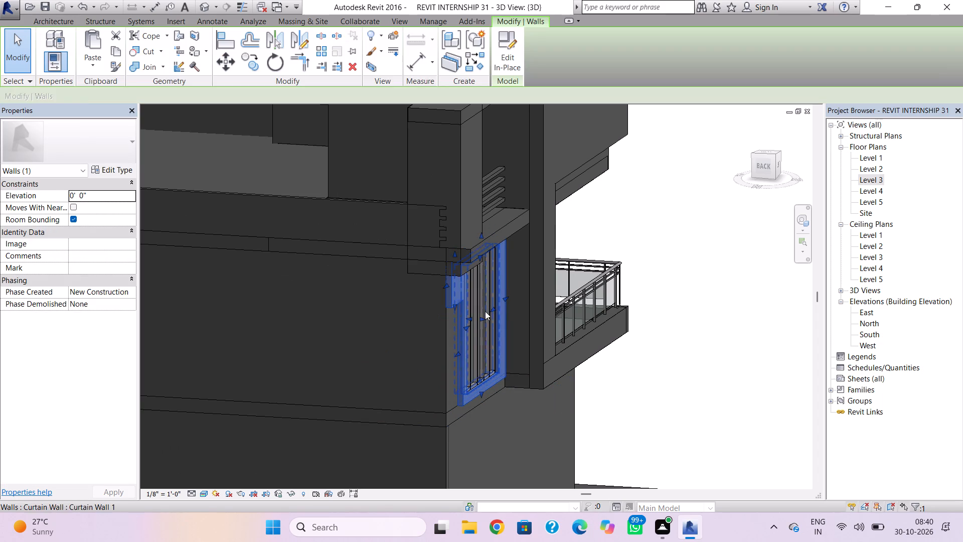
{"action": "left_click_drag", "start_coordinate": [480, 319], "coordinate": [488, 322]}
{"action": "left_click", "coordinate": [639, 429]}
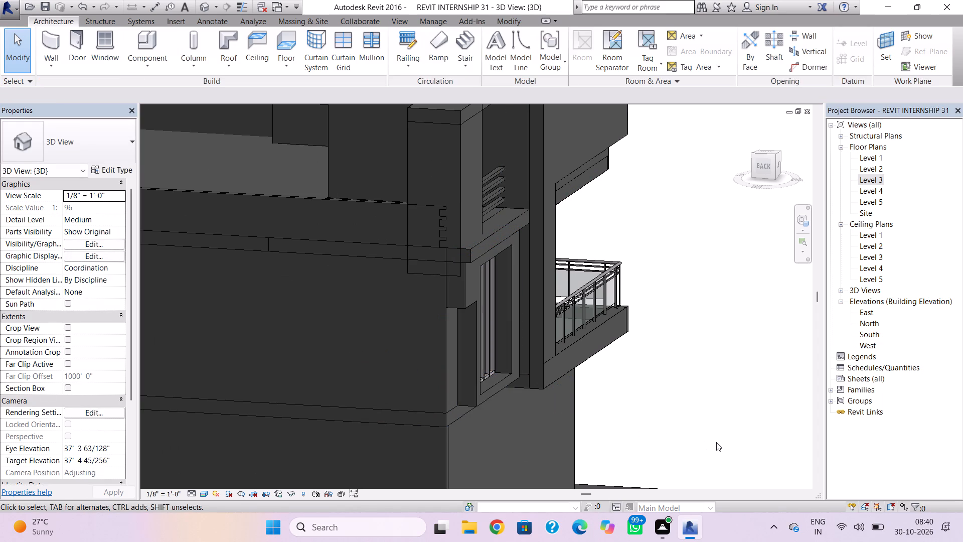
Edit the profile of the Level 1 left facade wall, sketching a rectangular opening about 7'-5" wide and 12' high below the curtain wall window.
{"action": "right_click_drag", "start_coordinate": [711, 445], "coordinate": [564, 440], "text": "shift"}
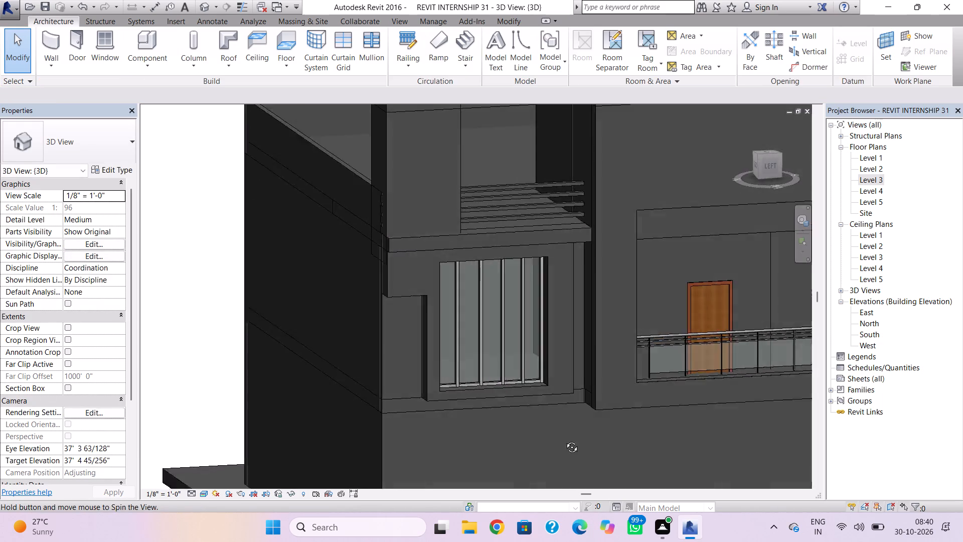
{"action": "right_click_drag", "start_coordinate": [564, 440], "coordinate": [557, 438], "text": "shift"}
{"action": "scroll", "coordinate": [557, 432], "scroll_direction": "down", "scroll_amount": 4}
{"action": "middle_click_drag", "start_coordinate": [581, 429], "coordinate": [579, 341]}
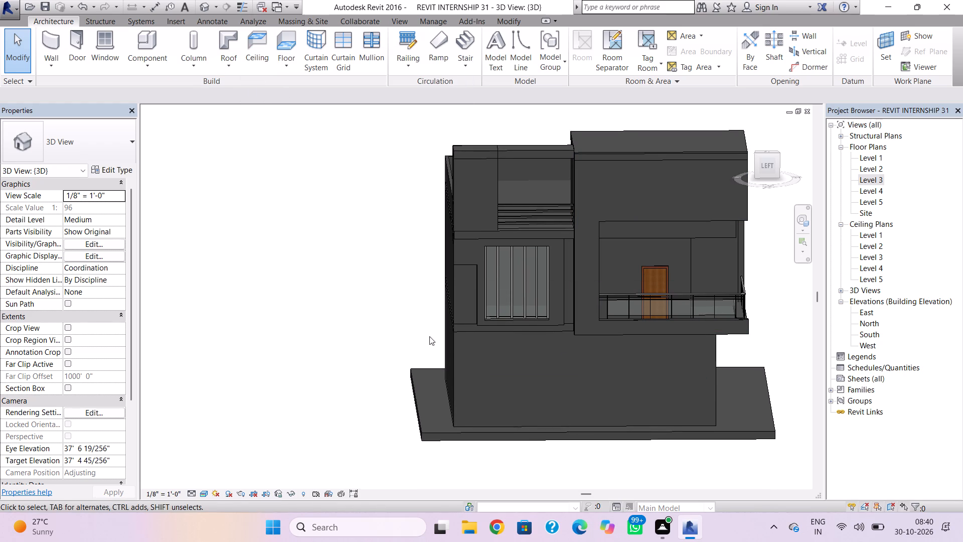
{"action": "left_click", "coordinate": [458, 367]}
{"action": "key", "text": "Escape"}
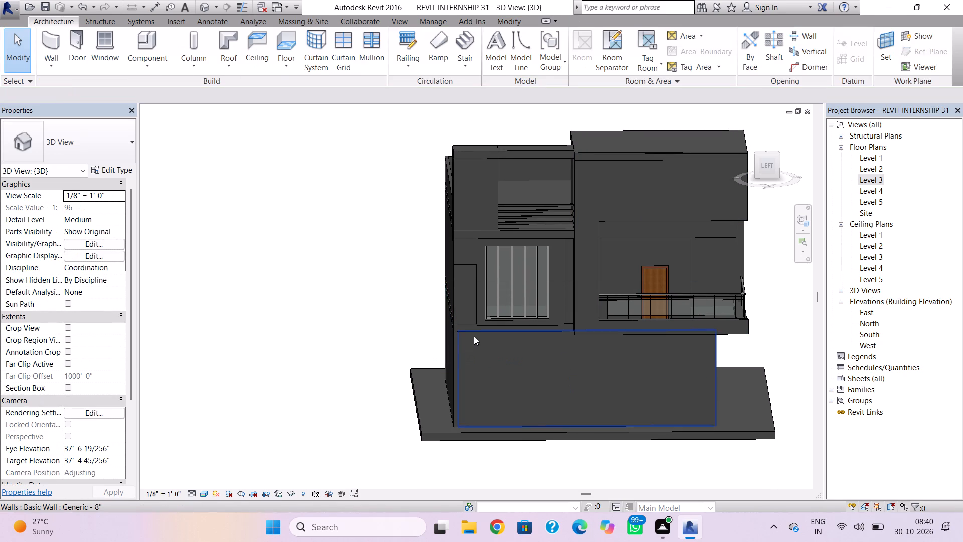
{"action": "left_click", "coordinate": [475, 333]}
{"action": "left_click", "coordinate": [496, 39]}
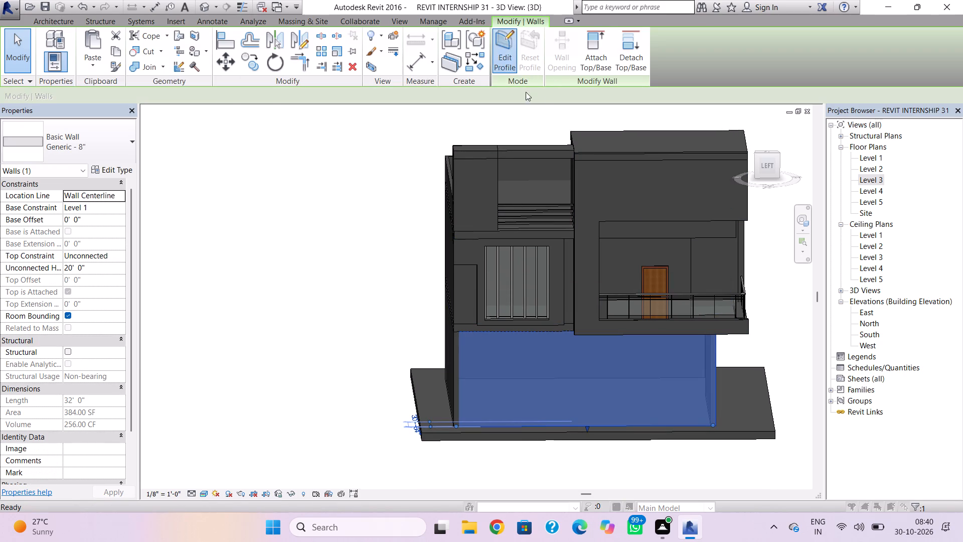
{"action": "left_click", "coordinate": [545, 267]}
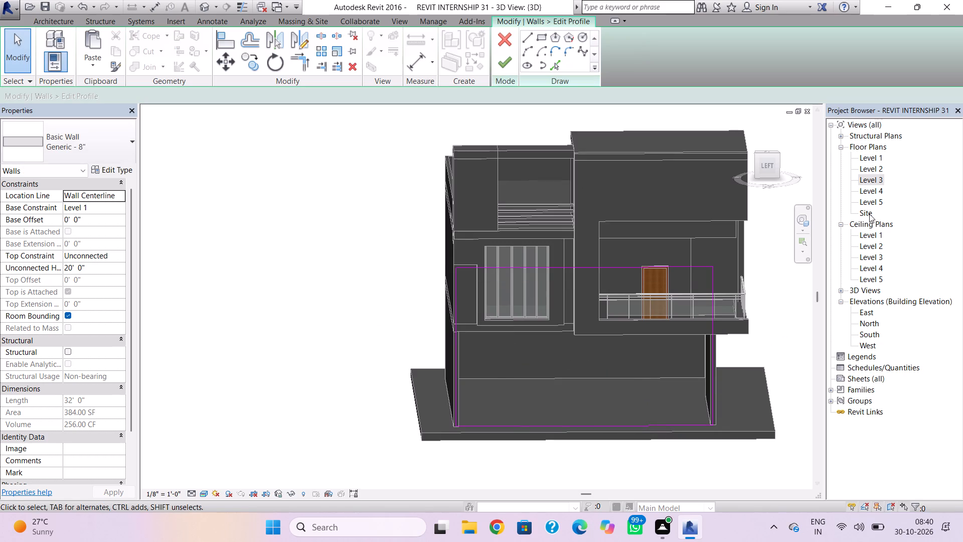
{"action": "double_click", "coordinate": [770, 167]}
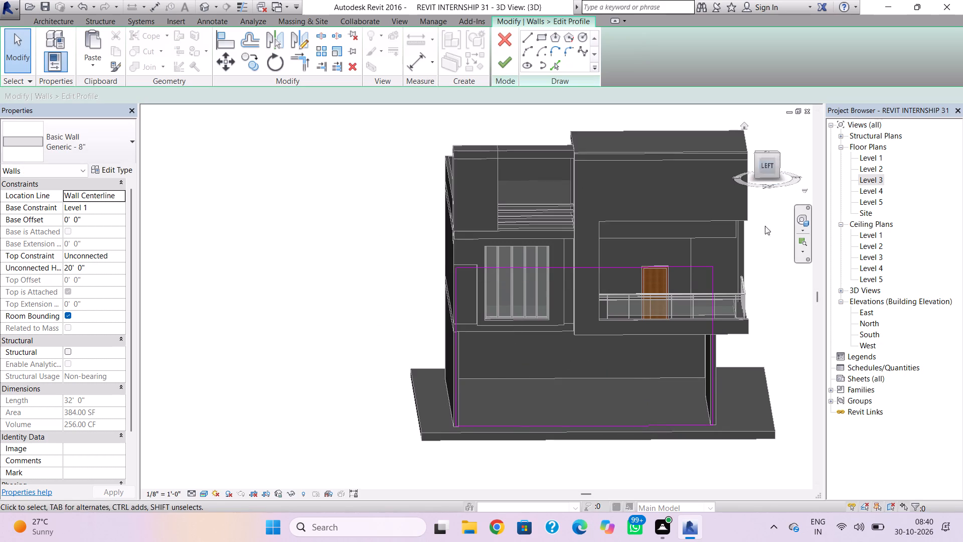
{"action": "right_click_drag", "start_coordinate": [761, 349], "coordinate": [760, 308], "text": "shift"}
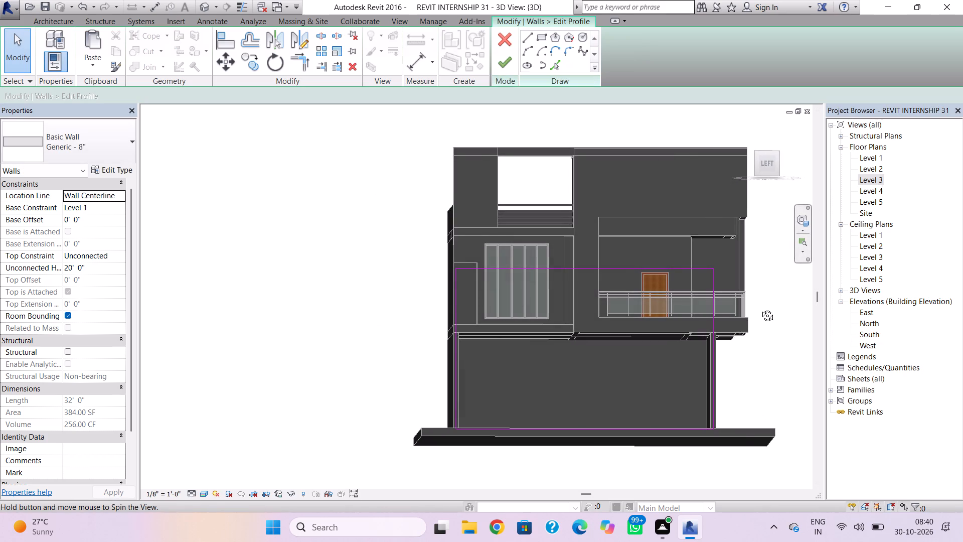
{"action": "right_click_drag", "start_coordinate": [760, 308], "coordinate": [757, 314], "text": "shift"}
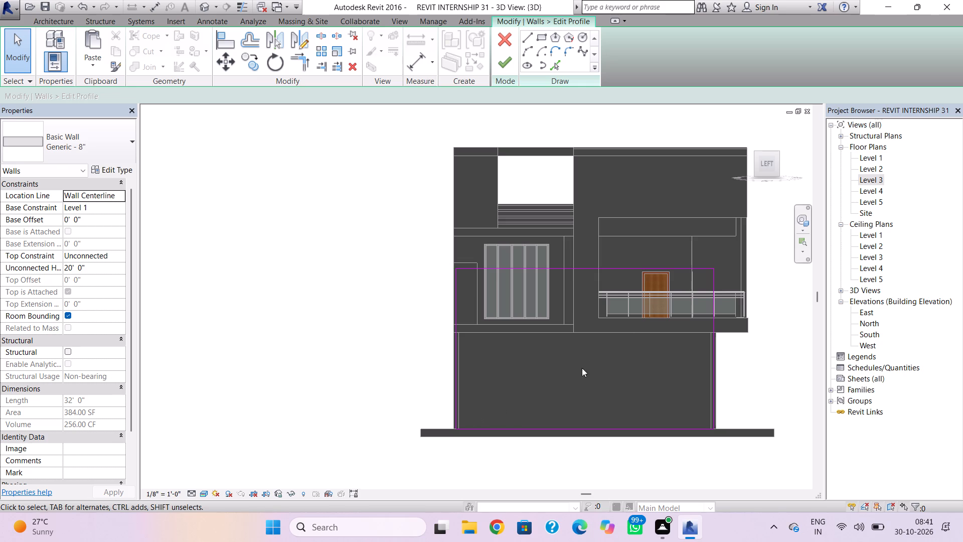
{"action": "left_click", "coordinate": [540, 35]}
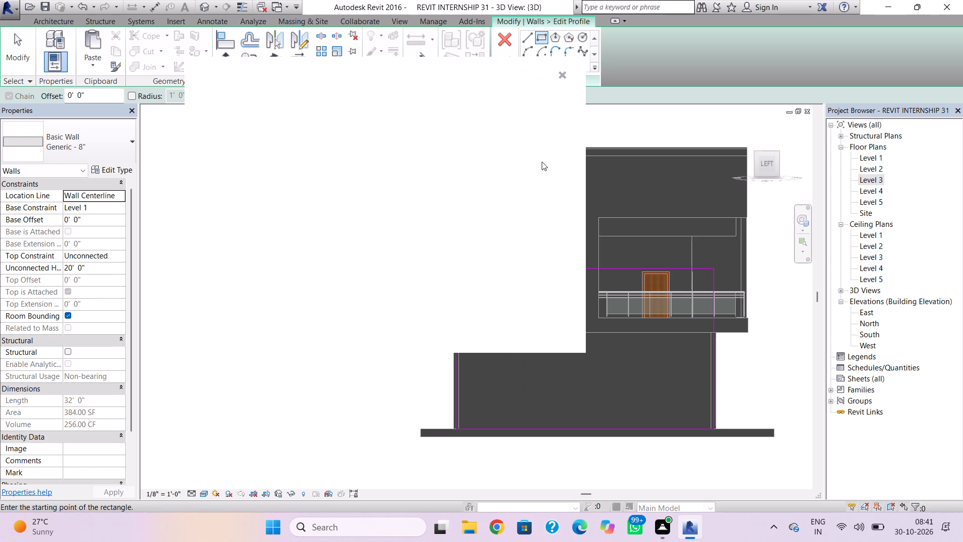
{"action": "left_click", "coordinate": [561, 74]}
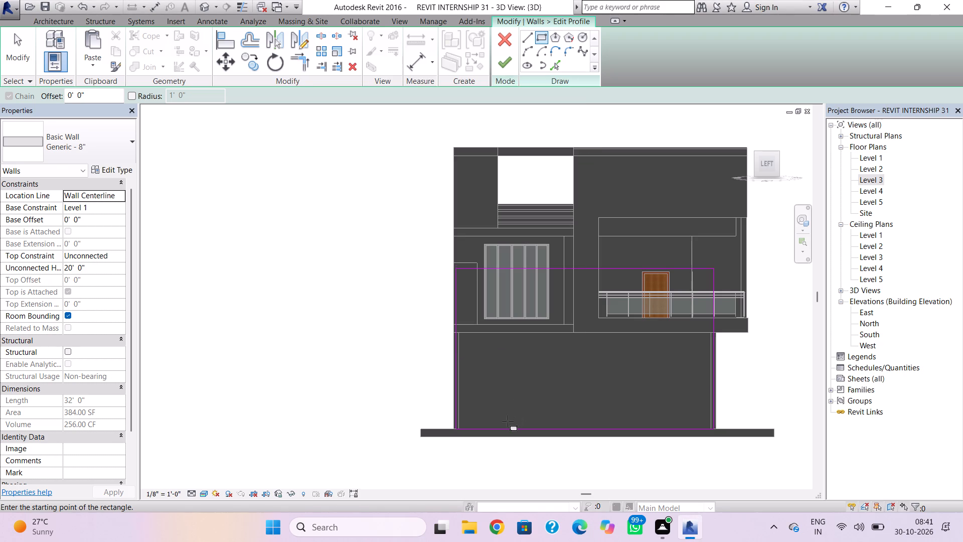
{"action": "left_click", "coordinate": [511, 335]}
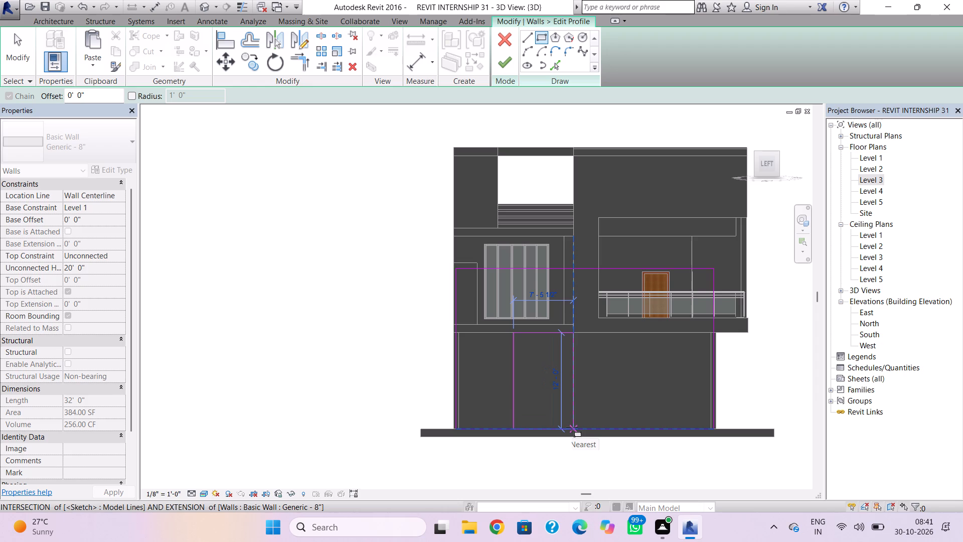
{"action": "left_click", "coordinate": [572, 427]}
{"action": "key", "text": "Escape"}
{"action": "key", "text": "Escape"}
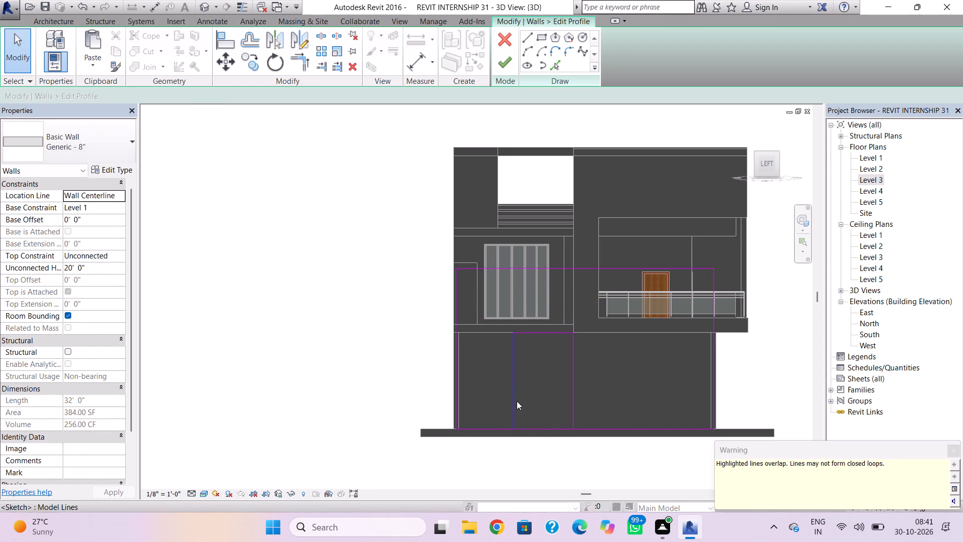
Widen the sketched opening to 8'-5 1/2" toward the back, nudge its bottom edge slightly above the wall base, and finish the profile.
{"action": "left_click", "coordinate": [517, 401]}
{"action": "key", "text": "Left"}
{"action": "key", "text": "Left"}
{"action": "key", "text": "Left"}
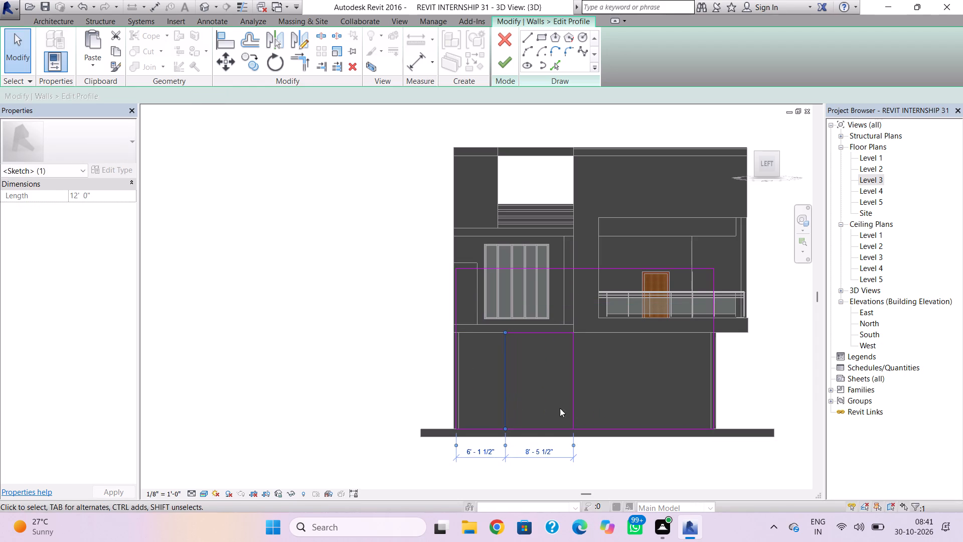
{"action": "left_click", "coordinate": [601, 404]}
{"action": "left_click", "coordinate": [565, 426]}
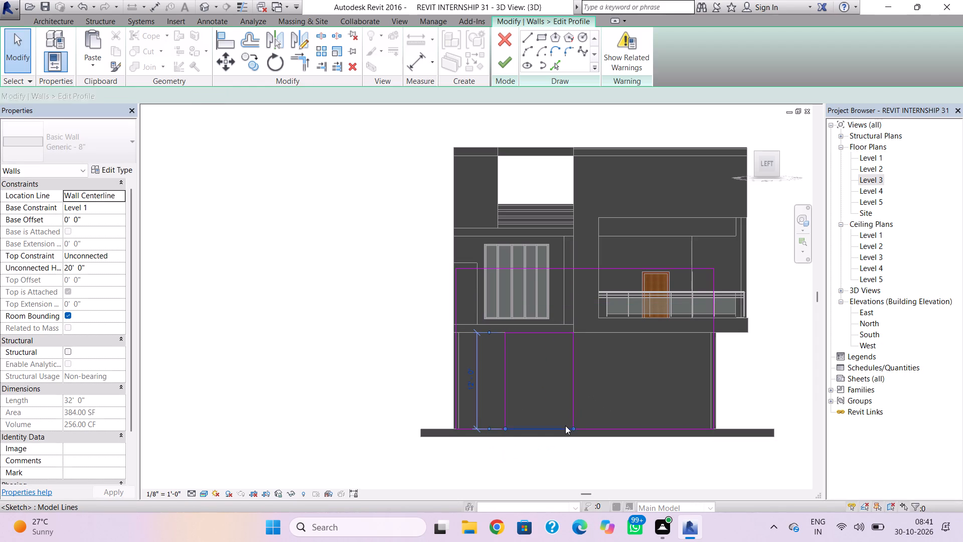
{"action": "key", "text": "Up"}
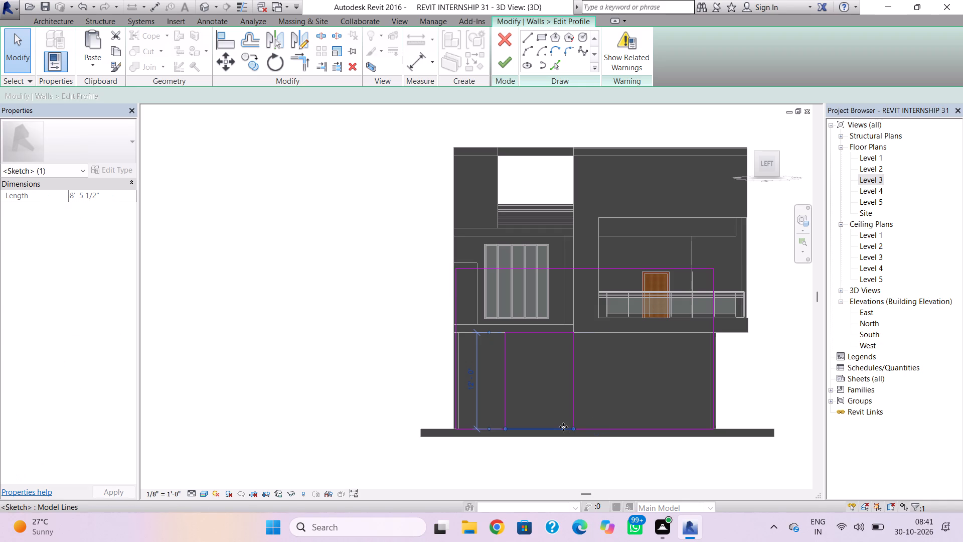
{"action": "scroll", "coordinate": [609, 418], "scroll_direction": "up", "scroll_amount": 3}
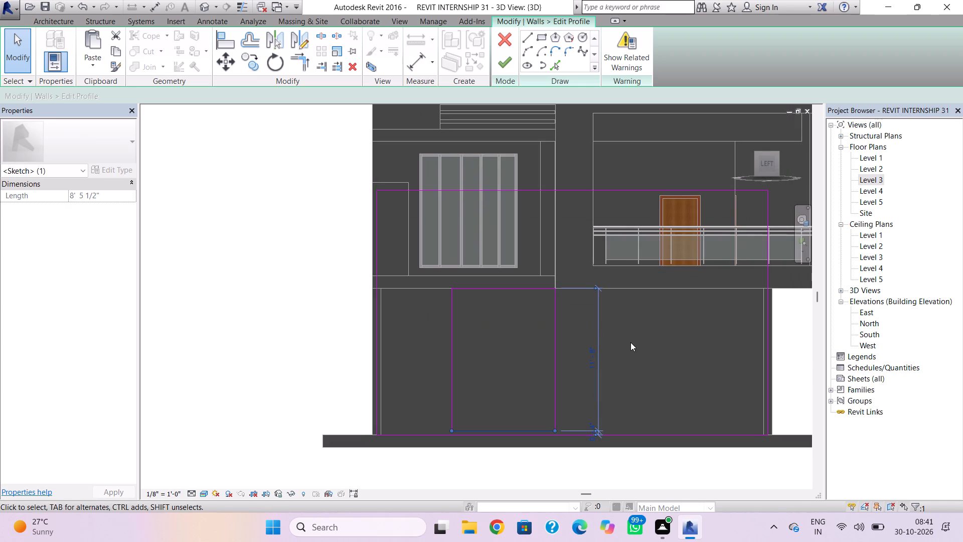
{"action": "key", "text": "Up"}
{"action": "left_click", "coordinate": [616, 379]}
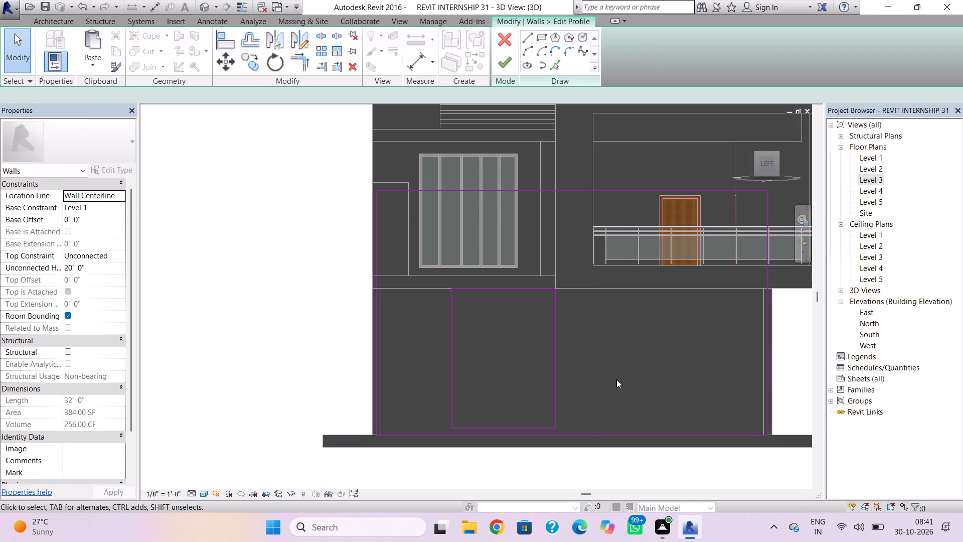
{"action": "left_click", "coordinate": [508, 70]}
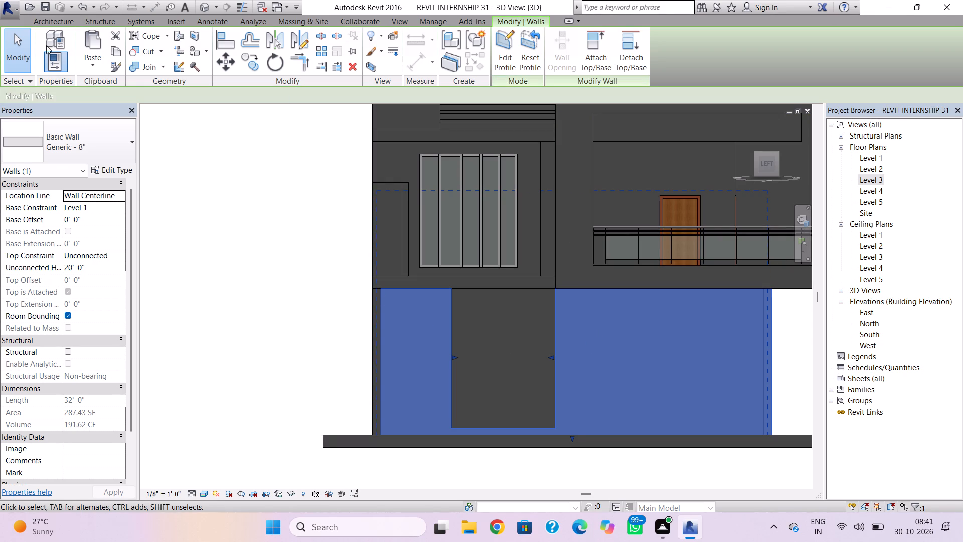
Place a Single-Flush 36" x 80" door in the Level 1 left wall beside the opening, 17'-6" from the wall's back end.
{"action": "left_click", "coordinate": [36, 25]}
{"action": "left_click", "coordinate": [74, 48]}
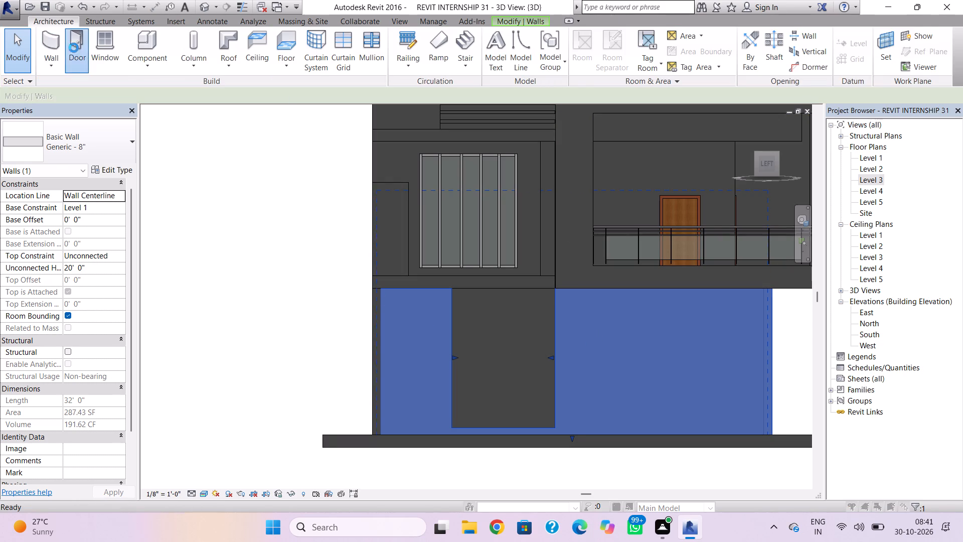
{"action": "left_click", "coordinate": [426, 242]}
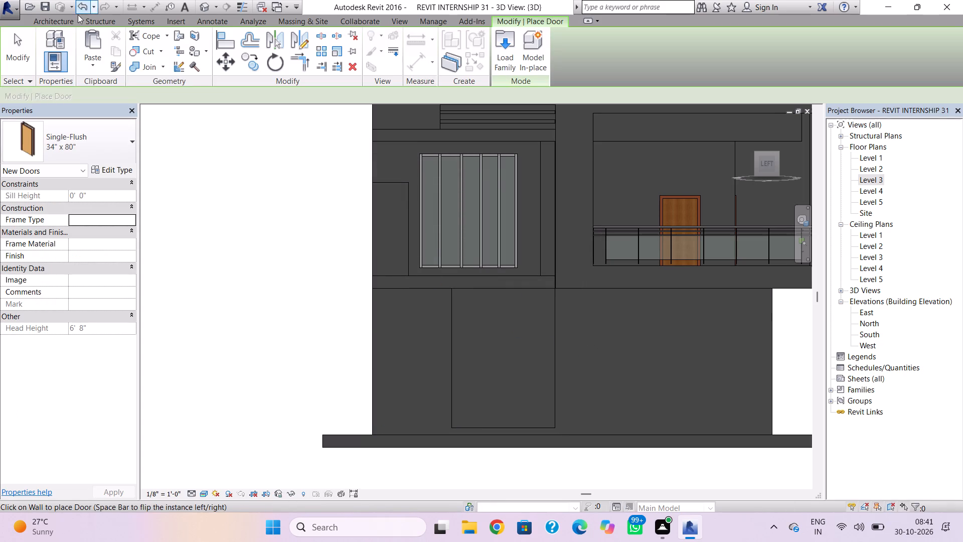
{"action": "left_click", "coordinate": [120, 150]}
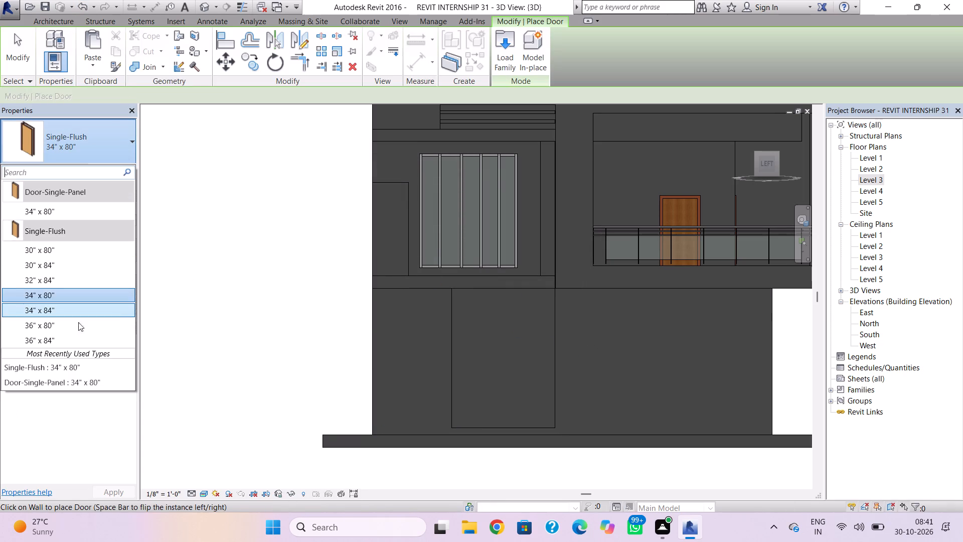
{"action": "left_click", "coordinate": [58, 321]}
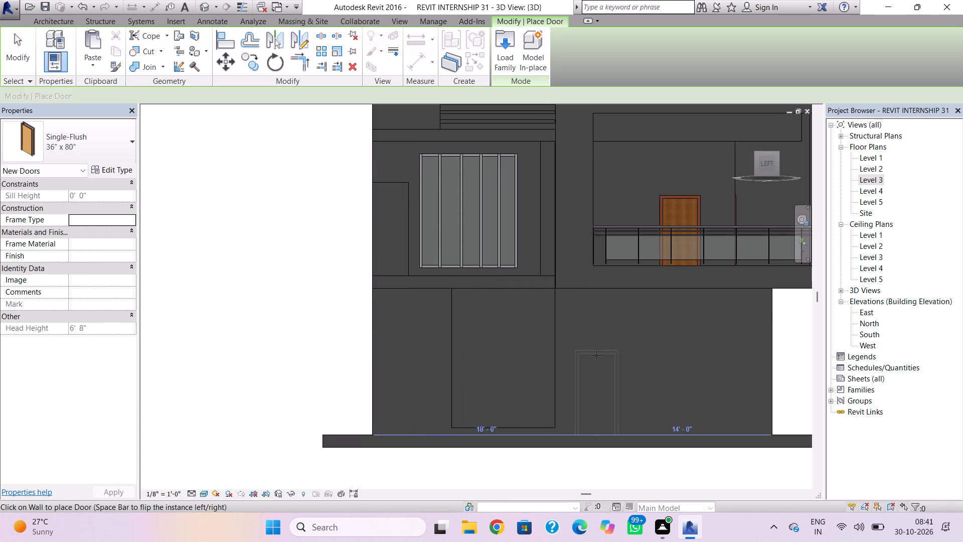
{"action": "left_click", "coordinate": [591, 354]}
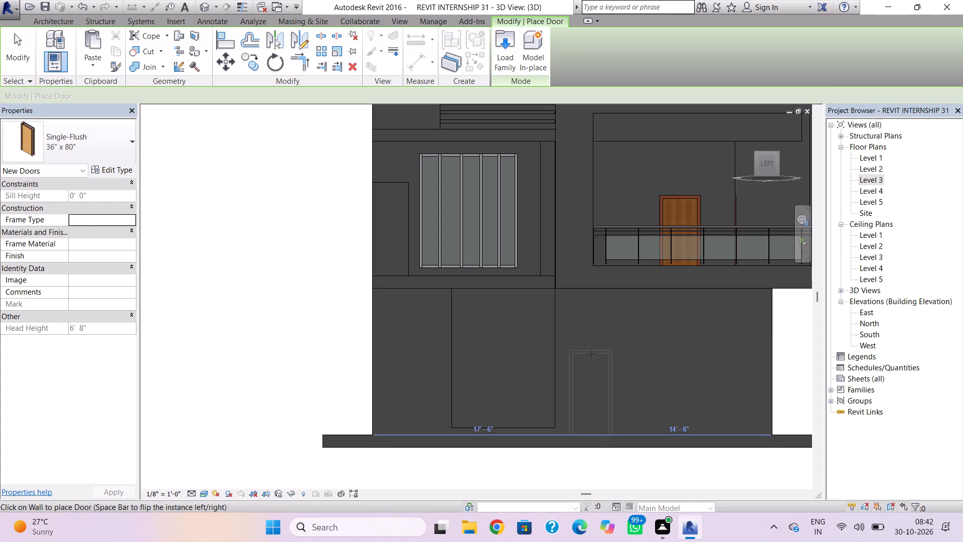
{"action": "key", "text": "Escape"}
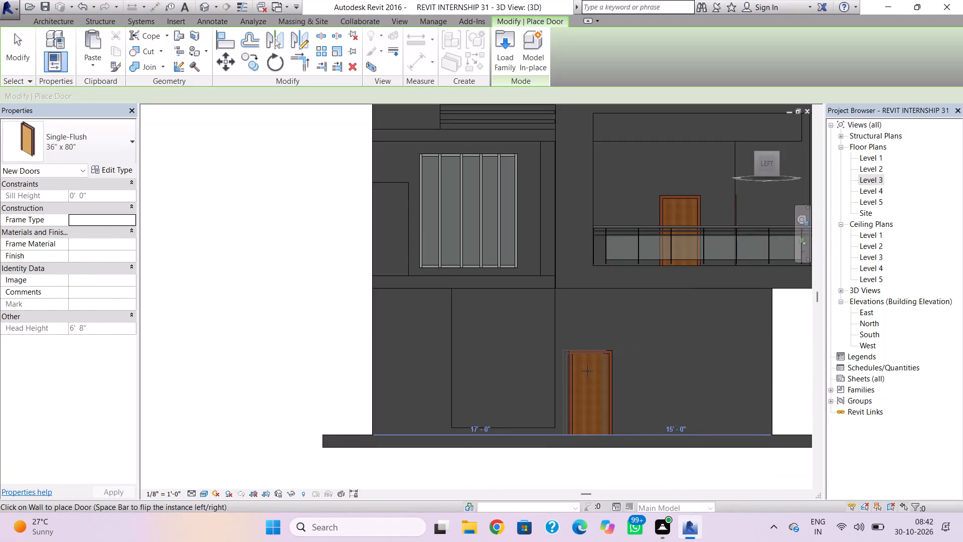
{"action": "key", "text": "Escape"}
Raise the new Level 1 door to a sill height of 1'-0".
{"action": "left_click", "coordinate": [604, 356]}
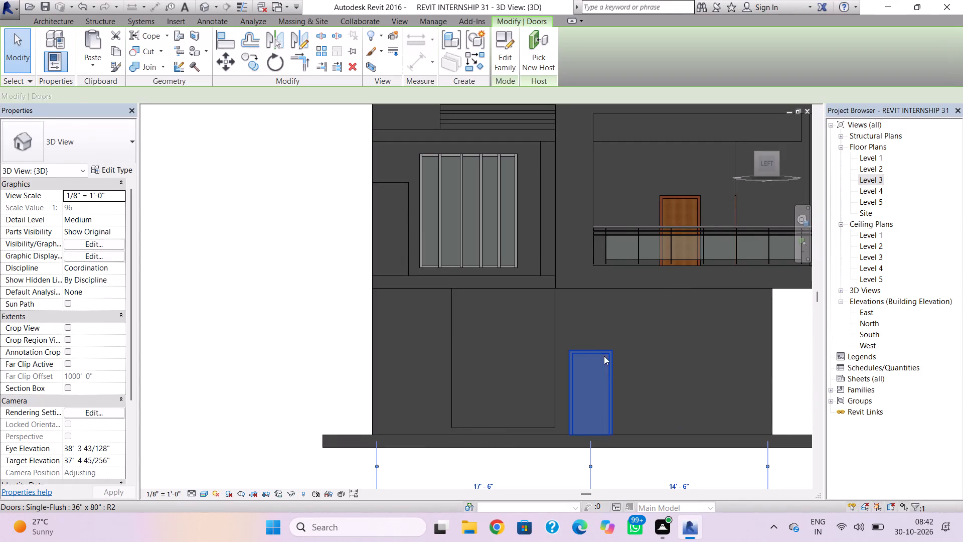
{"action": "key", "text": "Up"}
{"action": "key", "text": "Up"}
{"action": "key", "text": "Up"}
{"action": "key", "text": "Up"}
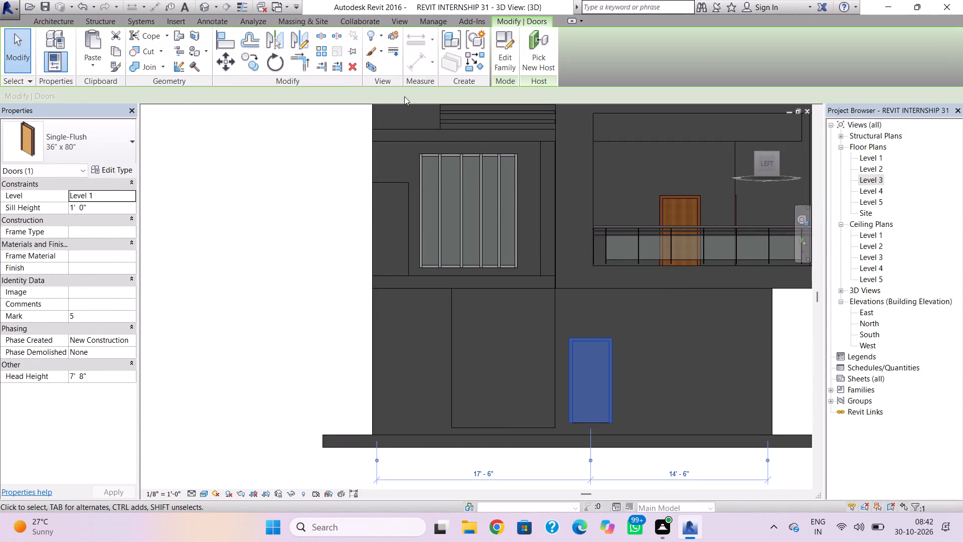
Load the Casement Dbl with Trim.0001 window family and place a 48" x 48" window 6'-6" from the door's centre, toward the front.
{"action": "left_click", "coordinate": [57, 22]}
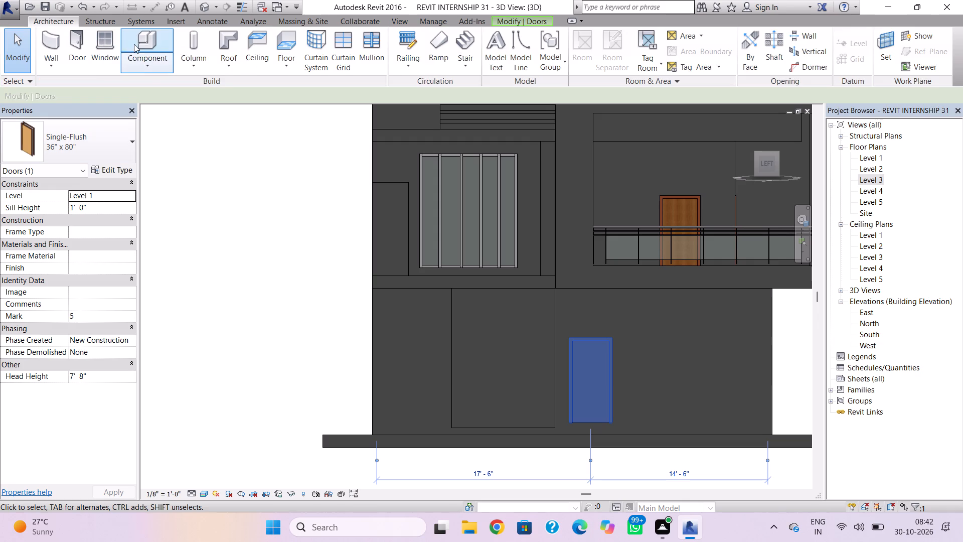
{"action": "left_click", "coordinate": [113, 43]}
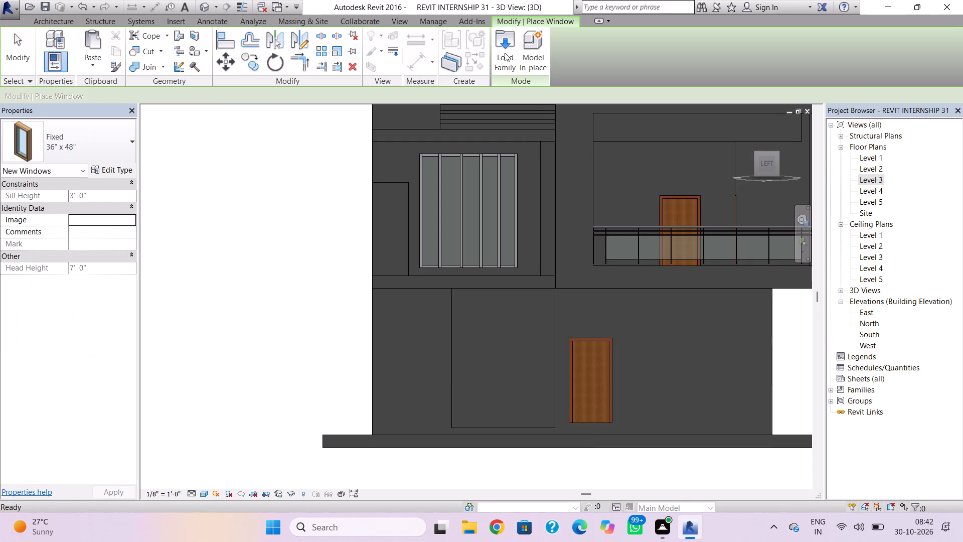
{"action": "left_click", "coordinate": [505, 53]}
{"action": "scroll", "coordinate": [619, 234], "scroll_direction": "down", "scroll_amount": 5}
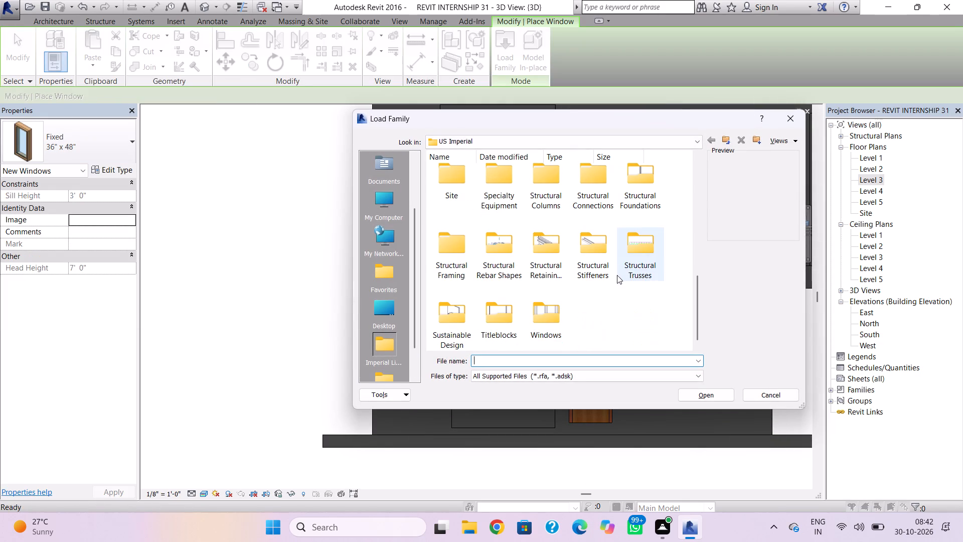
{"action": "double_click", "coordinate": [544, 315]}
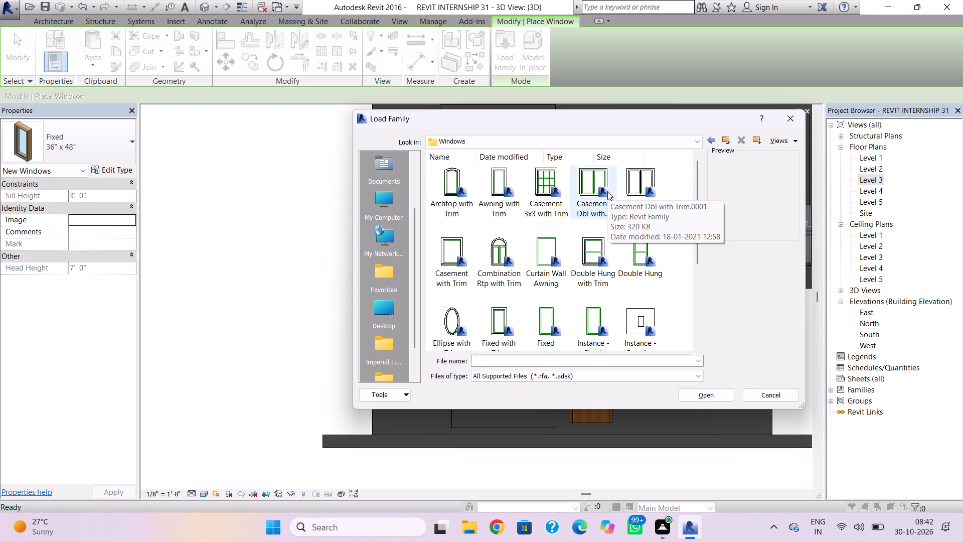
{"action": "left_click", "coordinate": [607, 191]}
{"action": "left_click", "coordinate": [718, 399]}
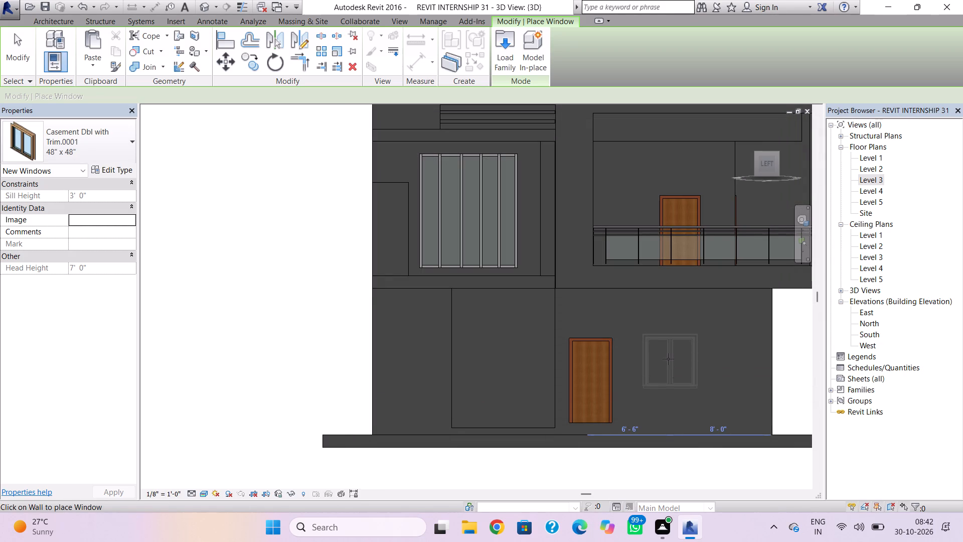
{"action": "left_click", "coordinate": [668, 359]}
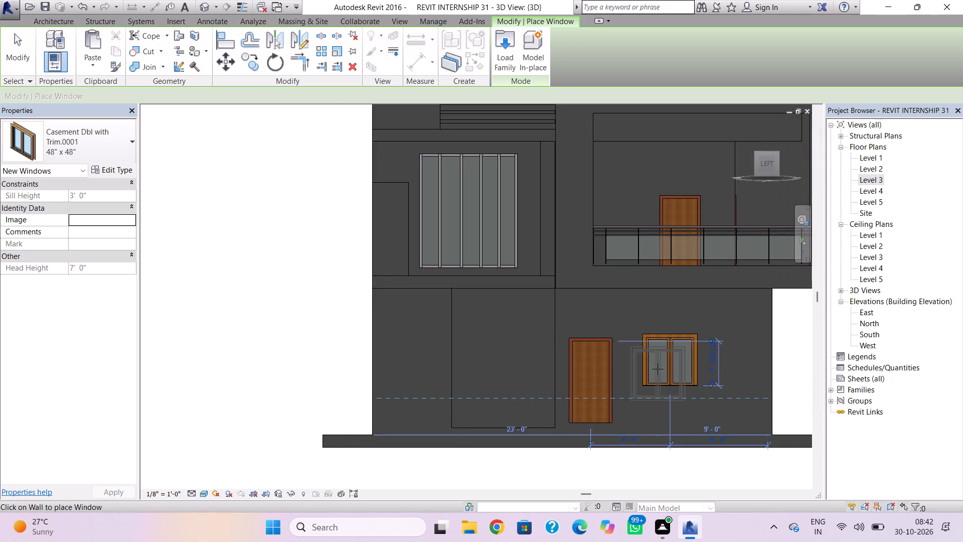
Edit the Level 1 left wall's profile to nudge the large opening's top edge down slightly below the upper floor, and finish the profile.
{"action": "key", "text": "Escape"}
{"action": "key", "text": "Escape"}
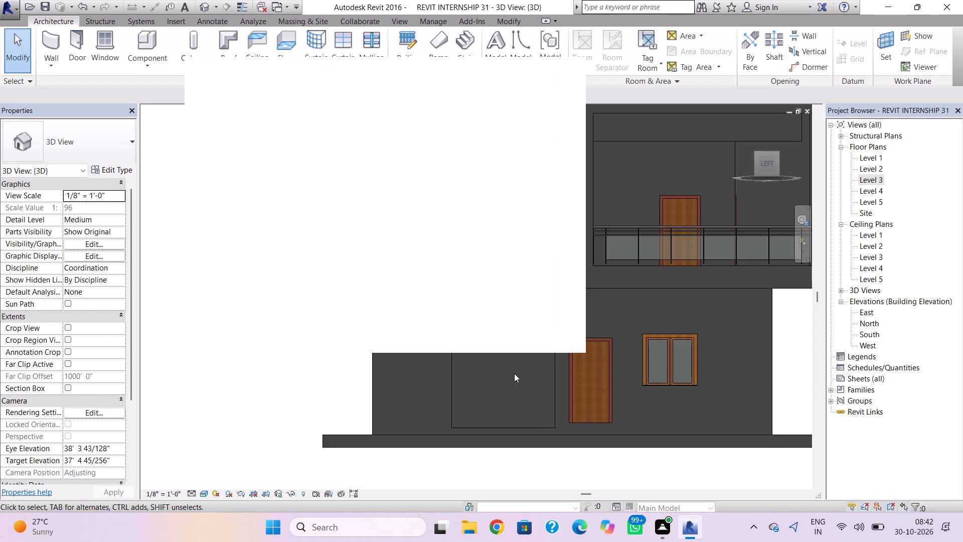
{"action": "left_click", "coordinate": [563, 76]}
{"action": "left_click", "coordinate": [551, 326]}
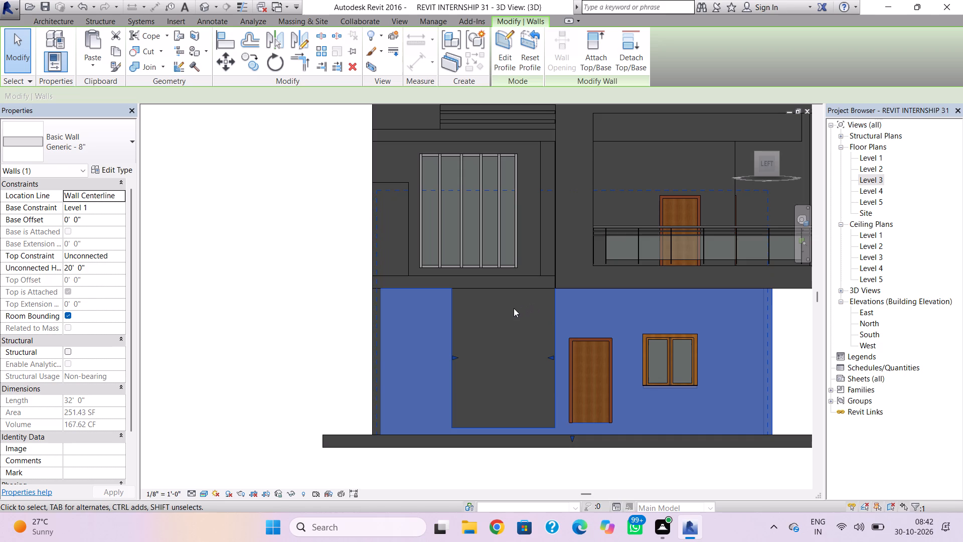
{"action": "double_click", "coordinate": [554, 325]}
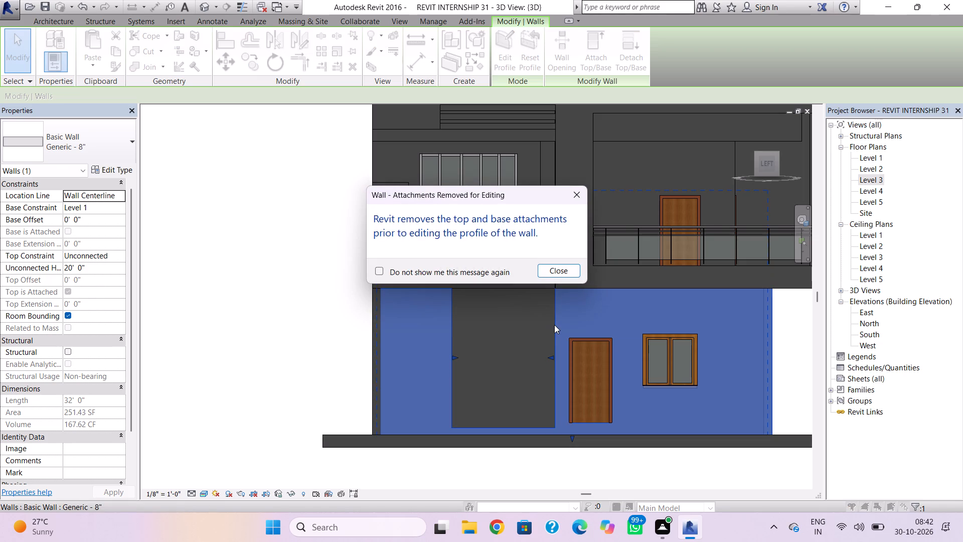
{"action": "left_click", "coordinate": [560, 272]}
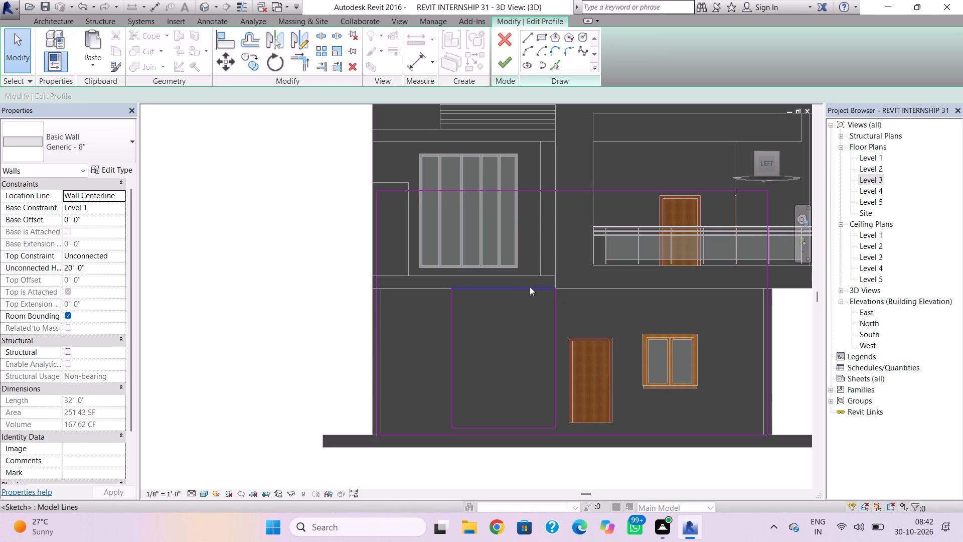
{"action": "left_click", "coordinate": [530, 287]}
{"action": "key", "text": "Down"}
{"action": "key", "text": "Down"}
{"action": "key", "text": "Down"}
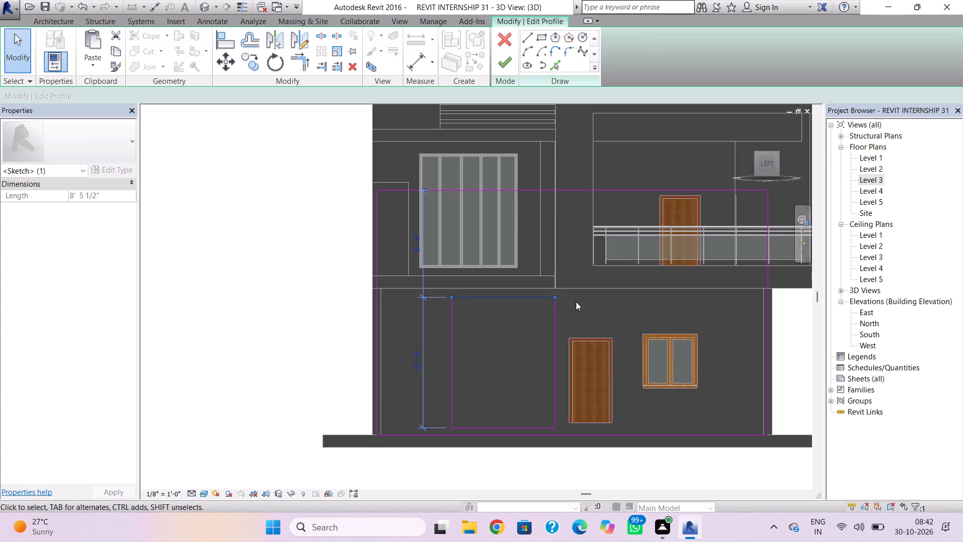
{"action": "key", "text": "Down"}
{"action": "left_click", "coordinate": [576, 302]}
{"action": "left_click", "coordinate": [507, 63]}
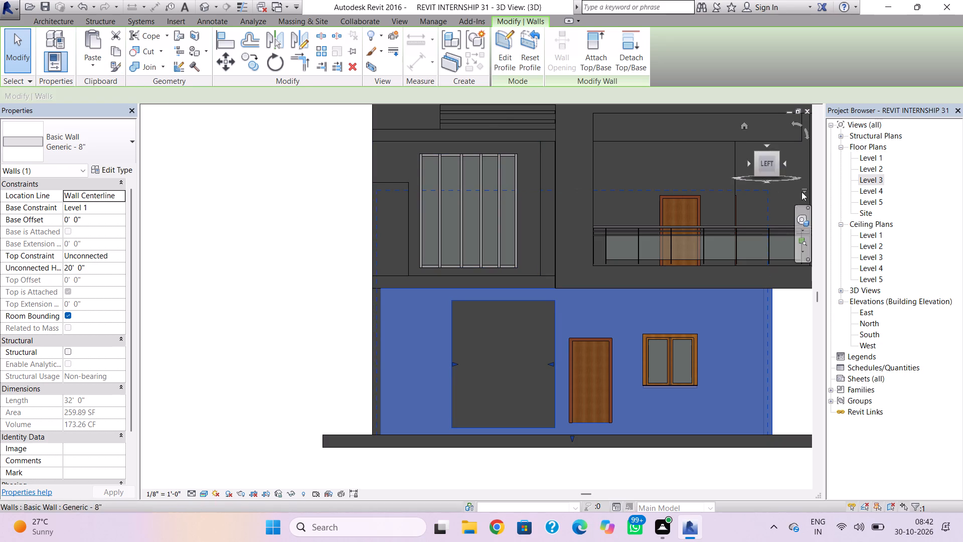
In the Level 1 floor plan, draw a Curtain Wall 1 across the full width of the left wall's large opening.
{"action": "double_click", "coordinate": [872, 157]}
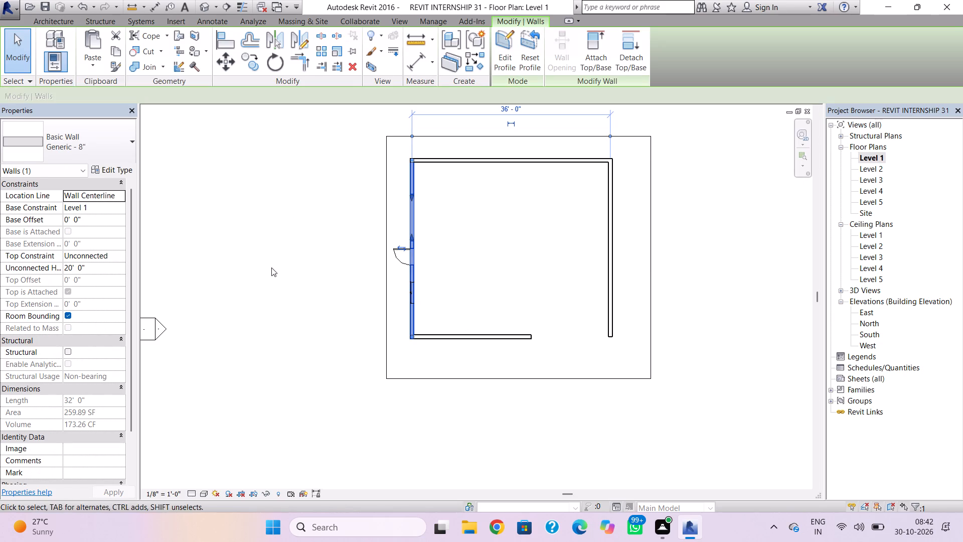
{"action": "left_click", "coordinate": [506, 249]}
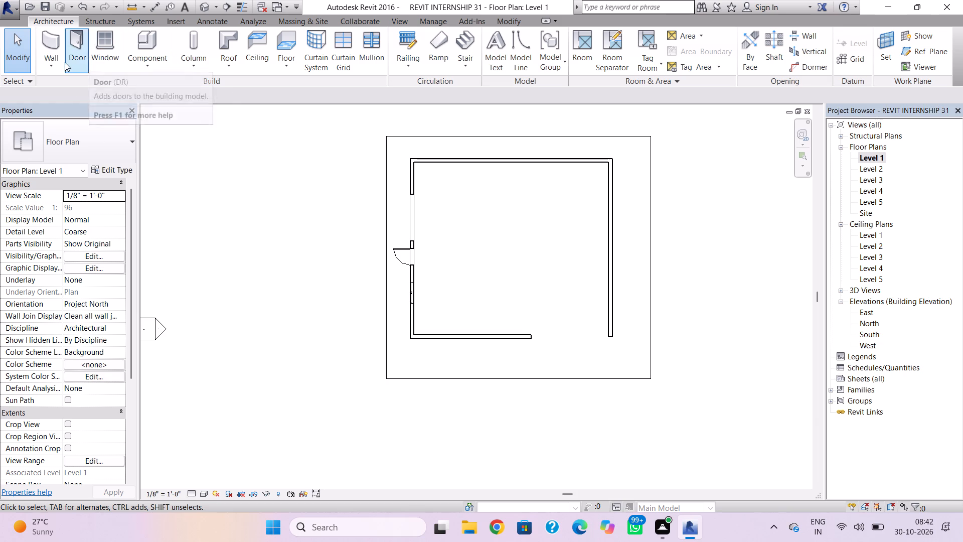
{"action": "left_click", "coordinate": [51, 47]}
{"action": "left_click", "coordinate": [102, 133]}
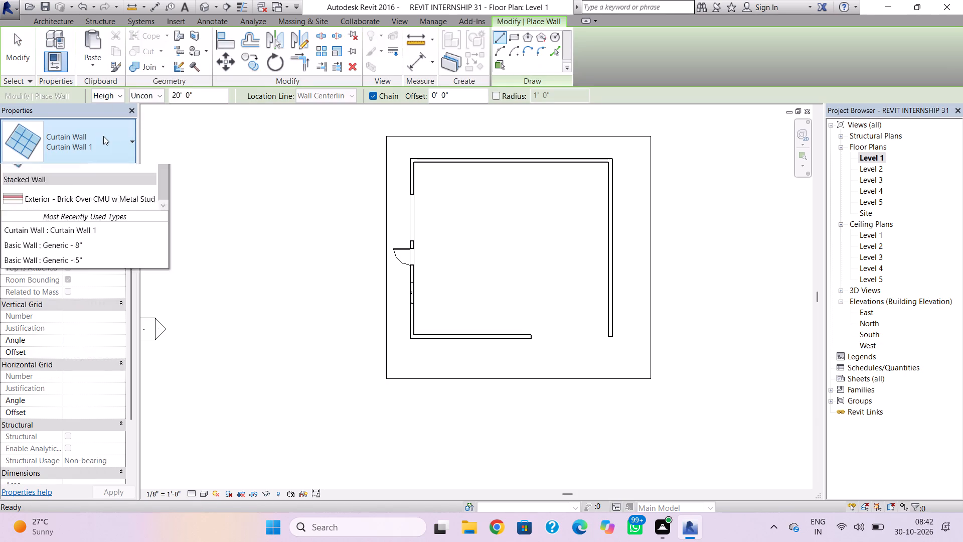
{"action": "left_click", "coordinate": [105, 328]}
{"action": "scroll", "coordinate": [392, 207], "scroll_direction": "up", "scroll_amount": 8}
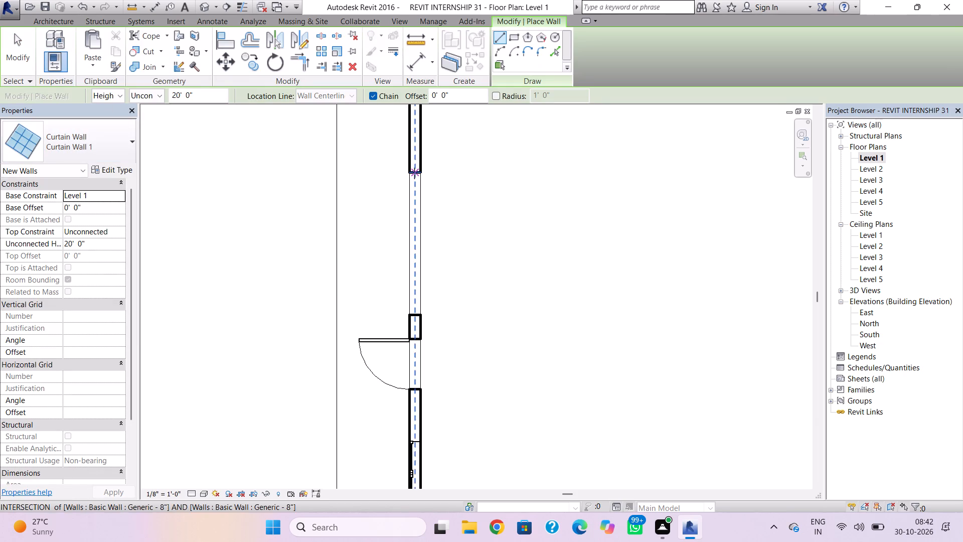
{"action": "left_click", "coordinate": [414, 173]}
{"action": "left_click", "coordinate": [414, 311]}
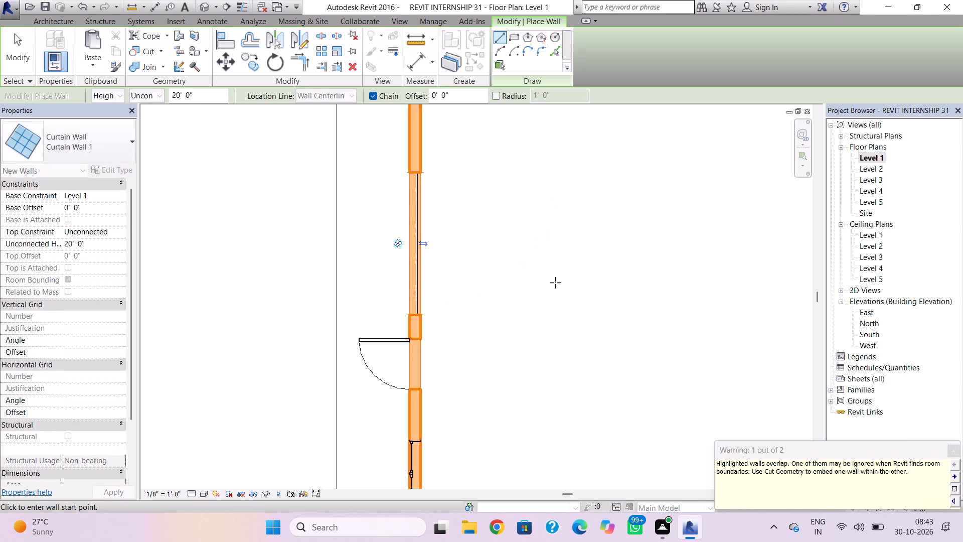
{"action": "key", "text": "Escape"}
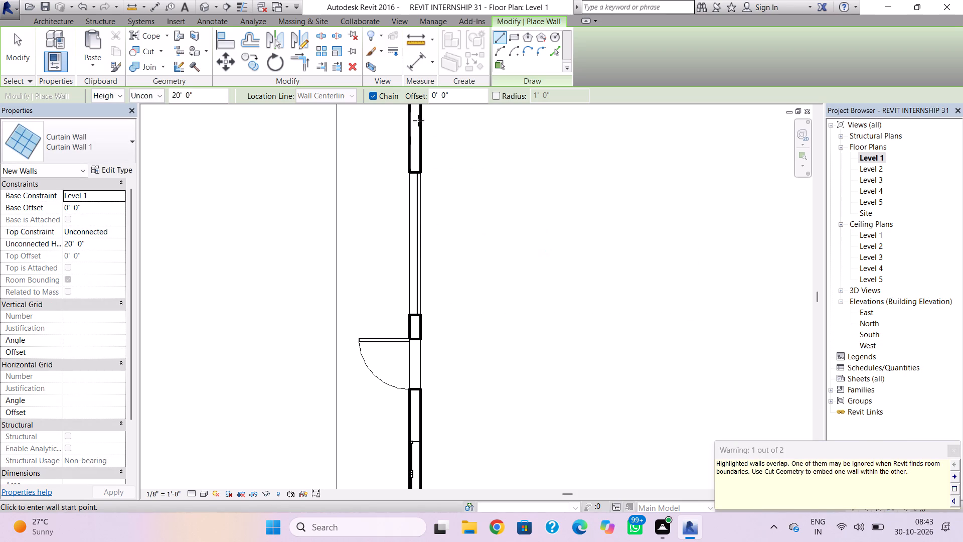
In the 3D view, lower the new curtain wall's top to the opening's top edge, for an unconnected height of 11'-0".
{"action": "left_click", "coordinate": [198, 5]}
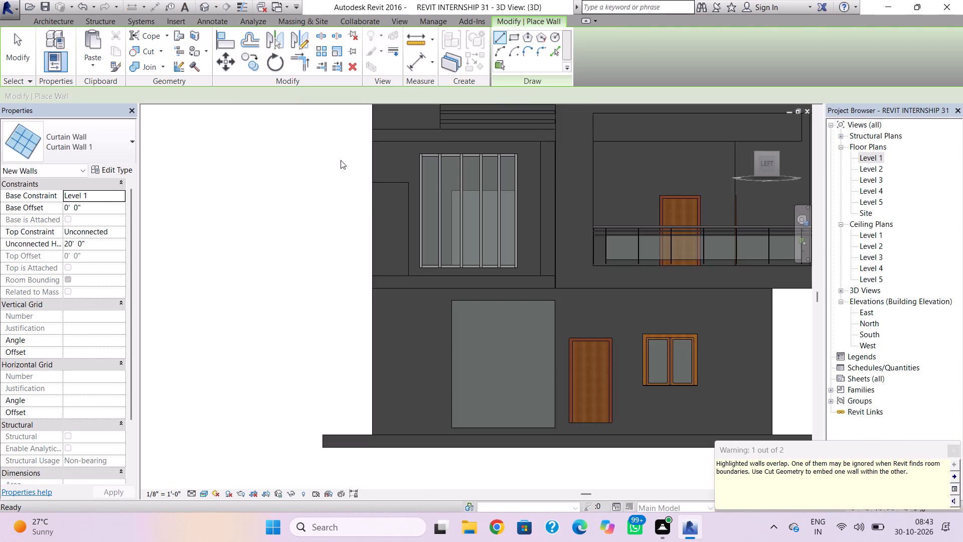
{"action": "key", "text": "Escape"}
{"action": "left_click", "coordinate": [554, 320]}
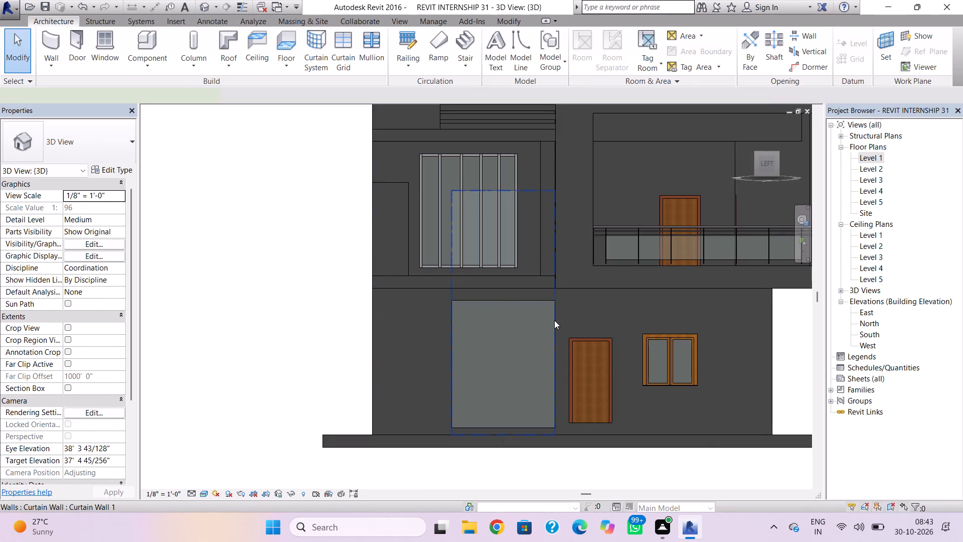
{"action": "left_click_drag", "start_coordinate": [506, 185], "coordinate": [521, 295]}
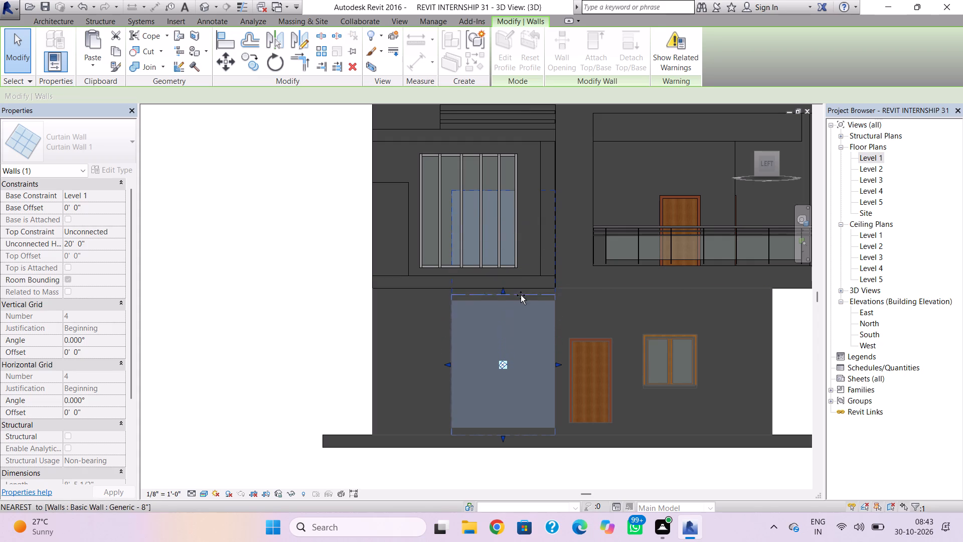
{"action": "left_click_drag", "start_coordinate": [521, 295], "coordinate": [521, 299]}
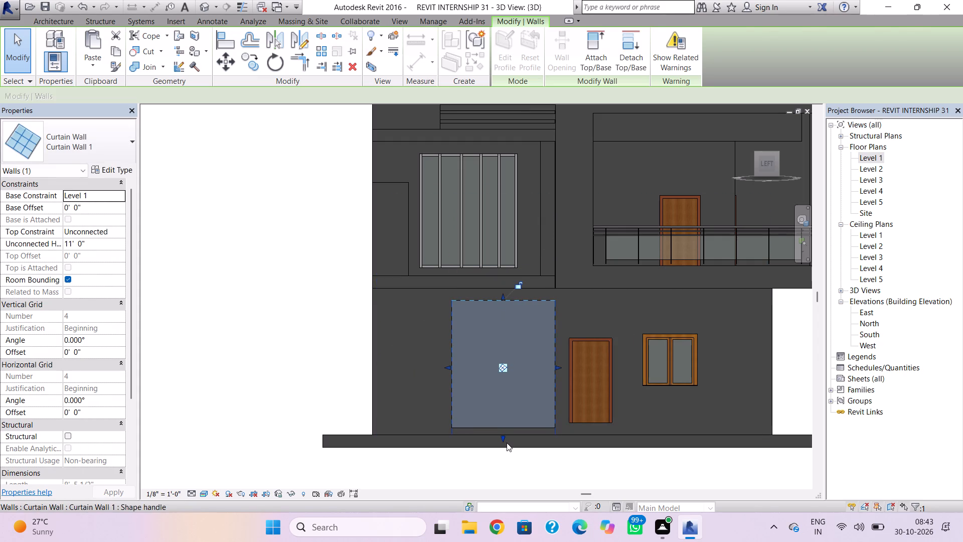
{"action": "key", "text": "Escape"}
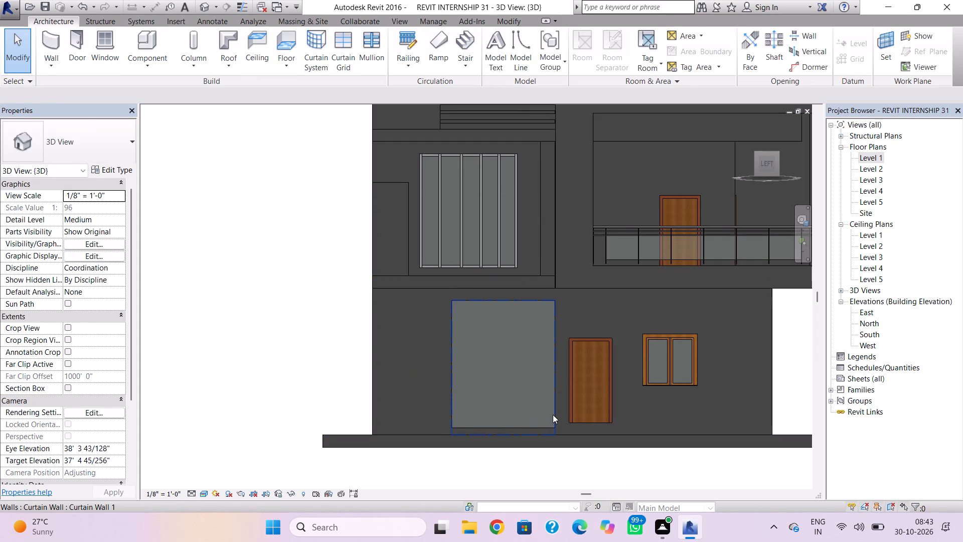
Raise the curtain wall's base to the opening's bottom edge, giving a base offset of 0'-7".
{"action": "left_click", "coordinate": [553, 415]}
{"action": "left_click_drag", "start_coordinate": [501, 440], "coordinate": [506, 434]}
{"action": "key", "text": "Escape"}
{"action": "left_click", "coordinate": [460, 428]}
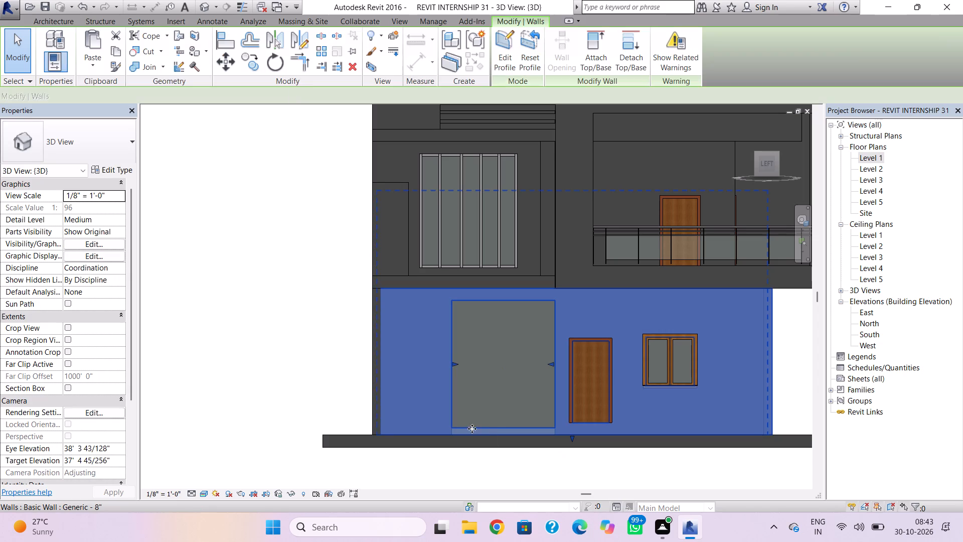
{"action": "key", "text": "Escape"}
{"action": "left_click", "coordinate": [491, 423]}
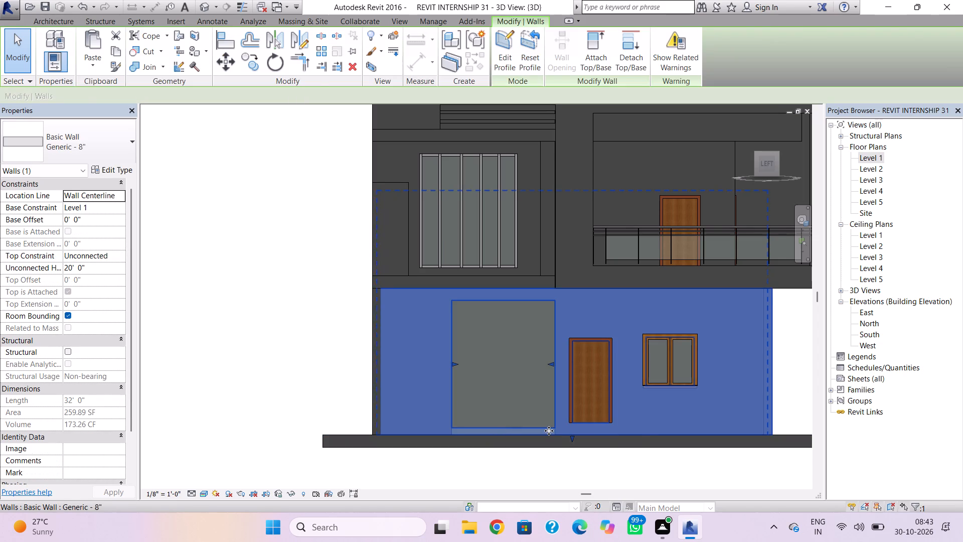
{"action": "key", "text": "Escape"}
{"action": "left_click", "coordinate": [556, 417]}
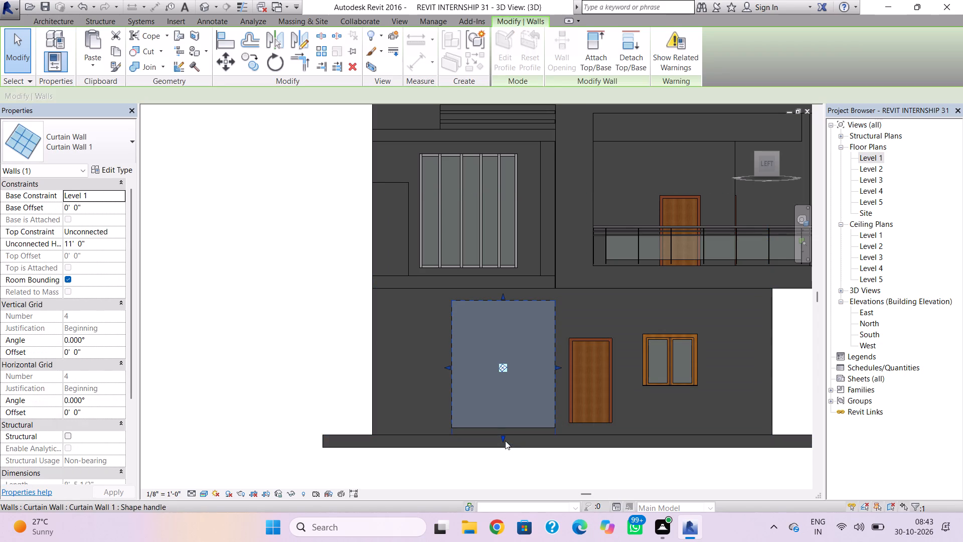
{"action": "left_click_drag", "start_coordinate": [503, 439], "coordinate": [503, 428]}
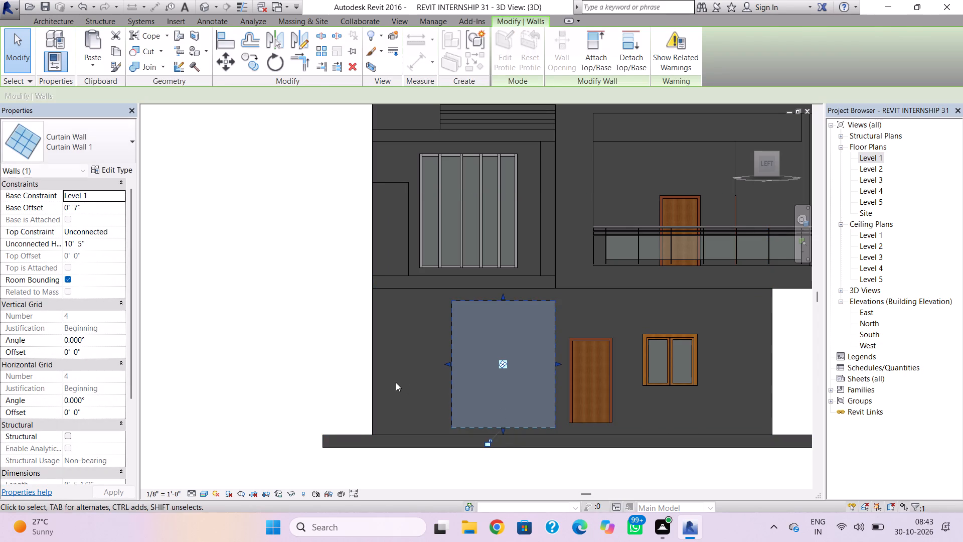
{"action": "left_click", "coordinate": [396, 382]}
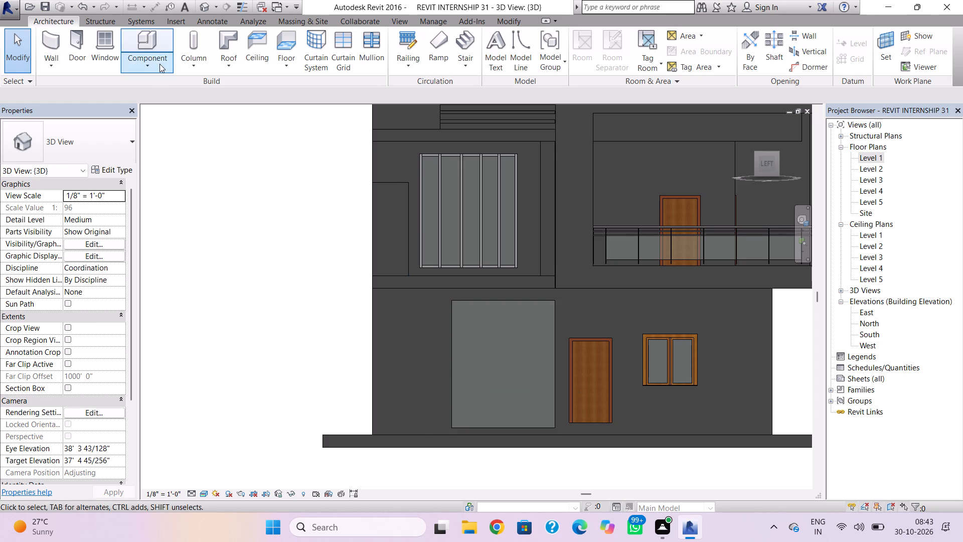
Divide the curtain wall with vertical grid lines at one-third and two-thirds of its width and a horizontal grid line near its top.
{"action": "left_click", "coordinate": [341, 44]}
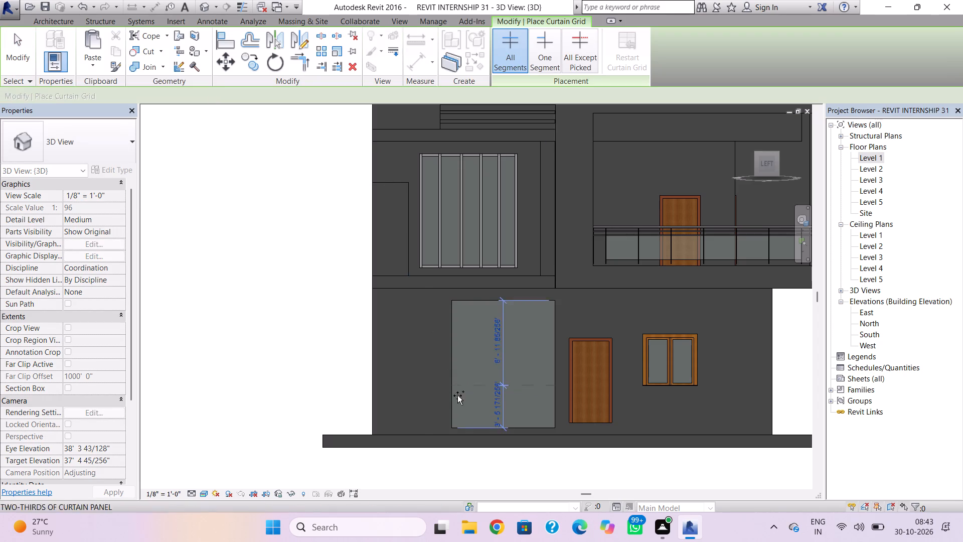
{"action": "left_click", "coordinate": [483, 426]}
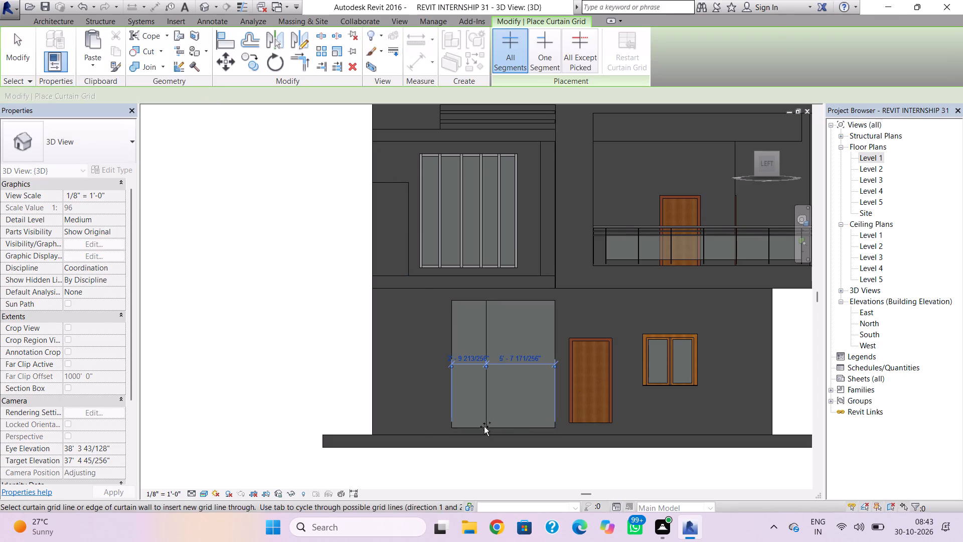
{"action": "left_click", "coordinate": [515, 432]}
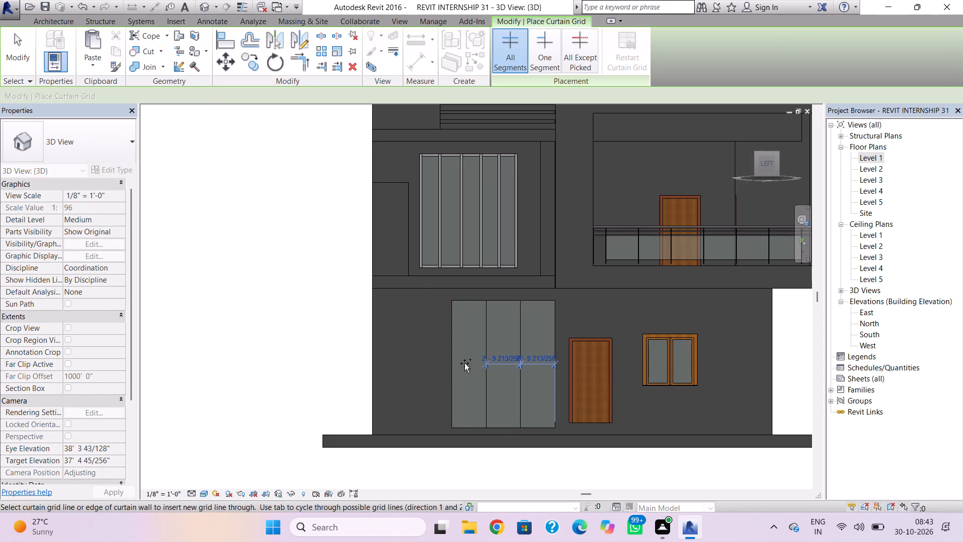
{"action": "left_click", "coordinate": [452, 328]}
{"action": "key", "text": "Escape"}
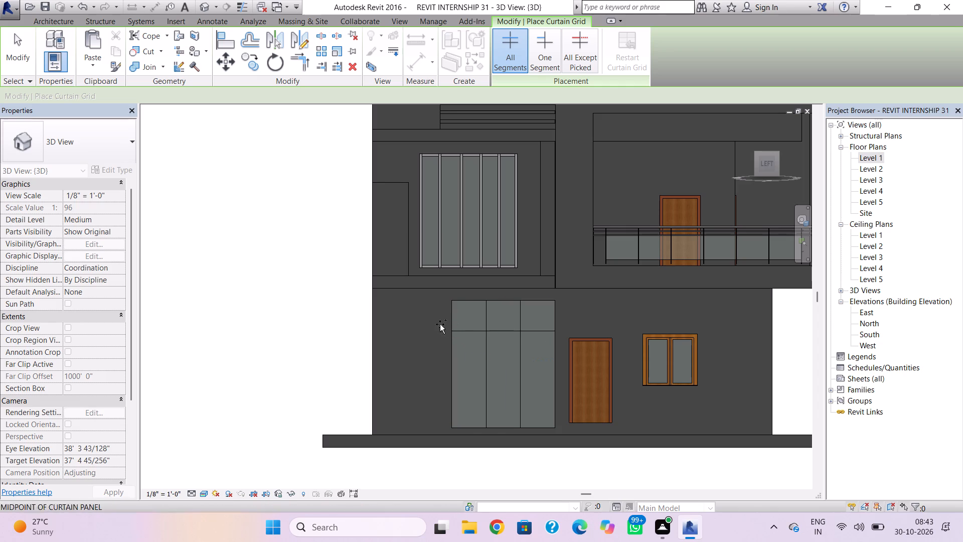
Place 2.5" x 5" rectangular mullions on all three curtain grid lines and along the curtain wall's four outer edges.
{"action": "left_click", "coordinate": [63, 26]}
{"action": "left_click", "coordinate": [369, 46]}
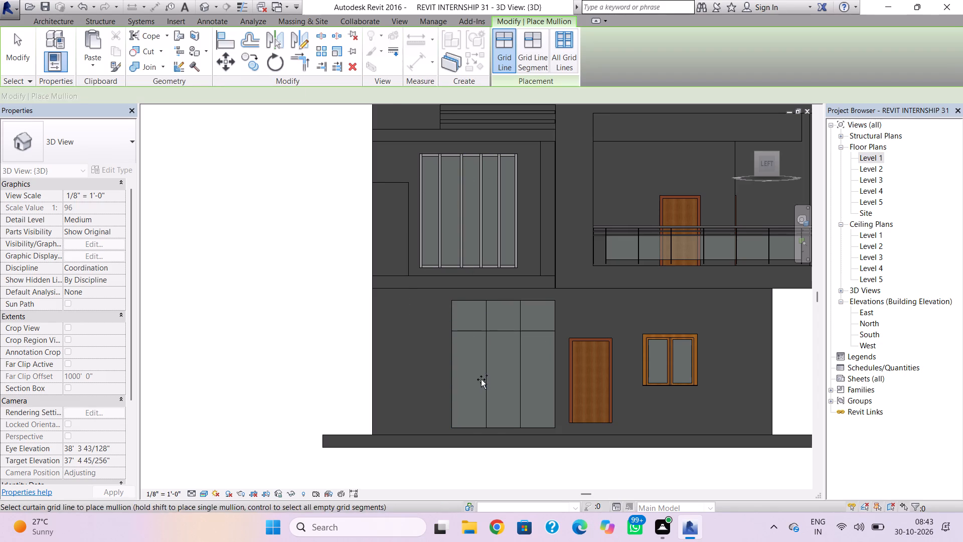
{"action": "left_click", "coordinate": [488, 387]}
{"action": "left_click", "coordinate": [519, 394]}
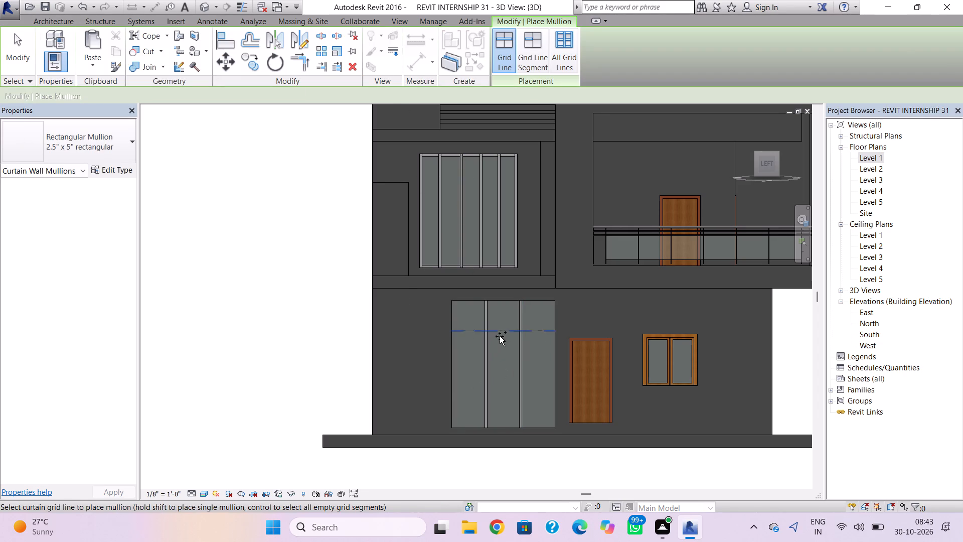
{"action": "left_click", "coordinate": [501, 331]}
{"action": "left_click", "coordinate": [489, 426]}
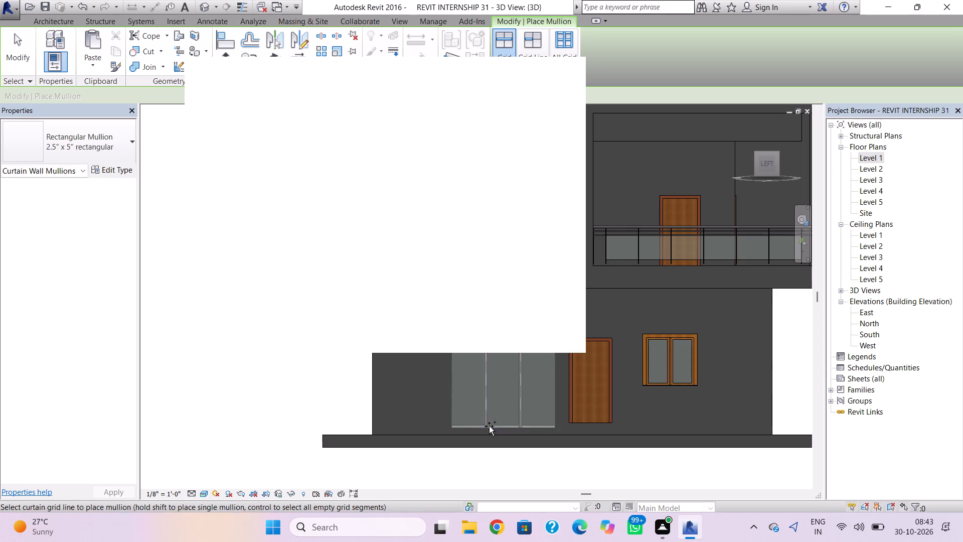
{"action": "left_click", "coordinate": [455, 407]}
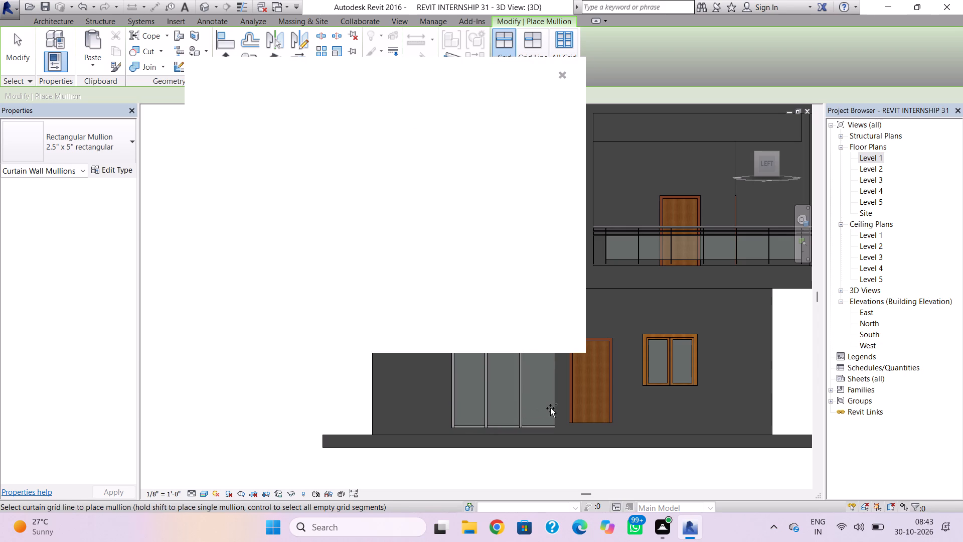
{"action": "left_click", "coordinate": [551, 408]}
{"action": "middle_click_drag", "start_coordinate": [540, 418], "coordinate": [548, 477]}
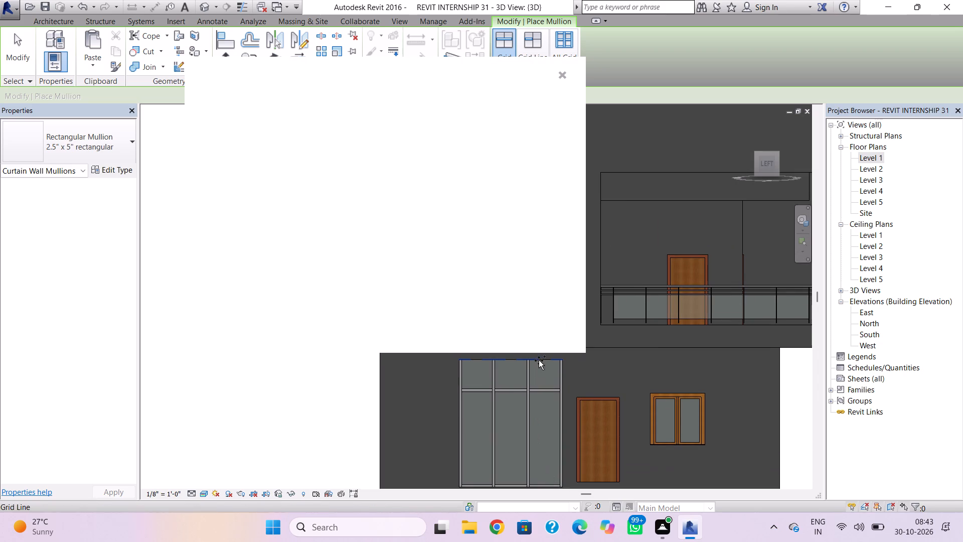
{"action": "left_click", "coordinate": [539, 360]}
{"action": "left_click", "coordinate": [563, 73]}
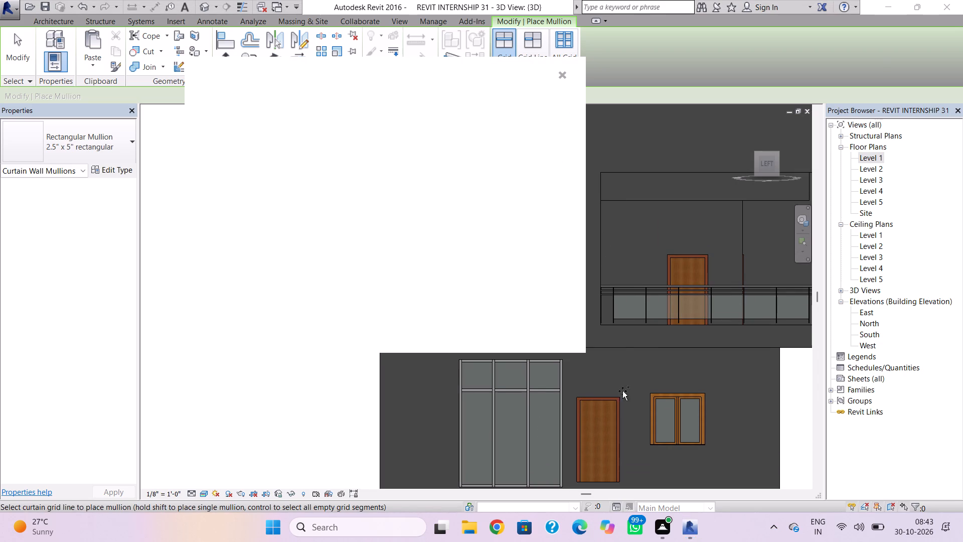
{"action": "scroll", "coordinate": [709, 424], "scroll_direction": "down", "scroll_amount": 3}
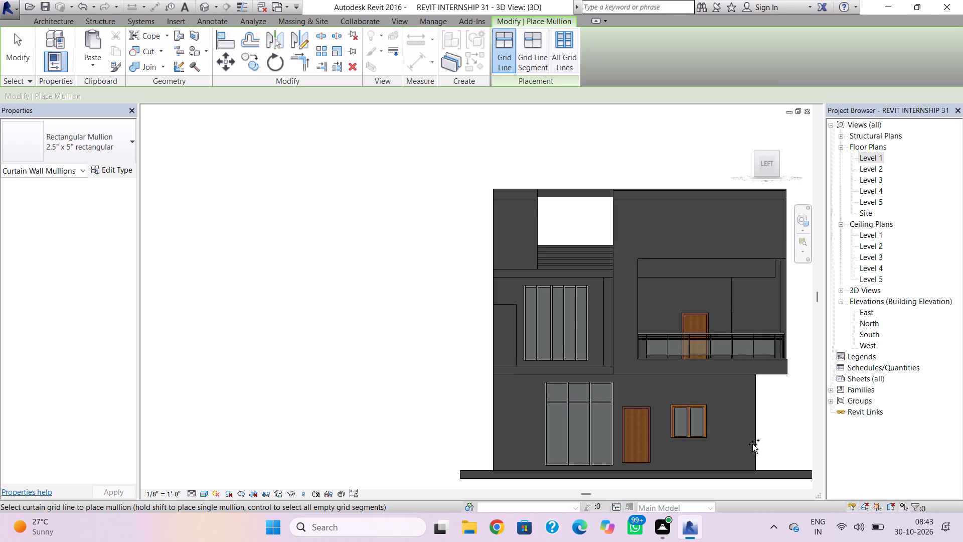
{"action": "key", "text": "Escape"}
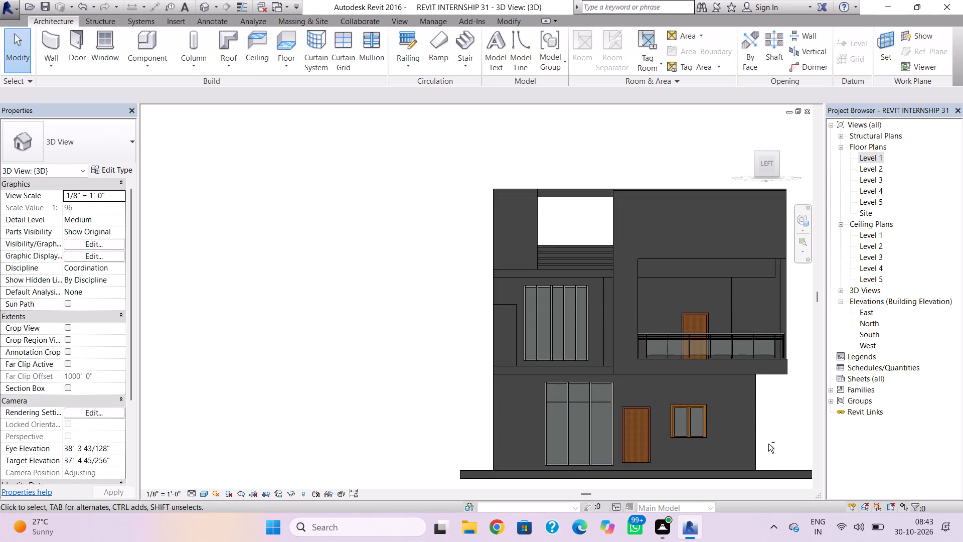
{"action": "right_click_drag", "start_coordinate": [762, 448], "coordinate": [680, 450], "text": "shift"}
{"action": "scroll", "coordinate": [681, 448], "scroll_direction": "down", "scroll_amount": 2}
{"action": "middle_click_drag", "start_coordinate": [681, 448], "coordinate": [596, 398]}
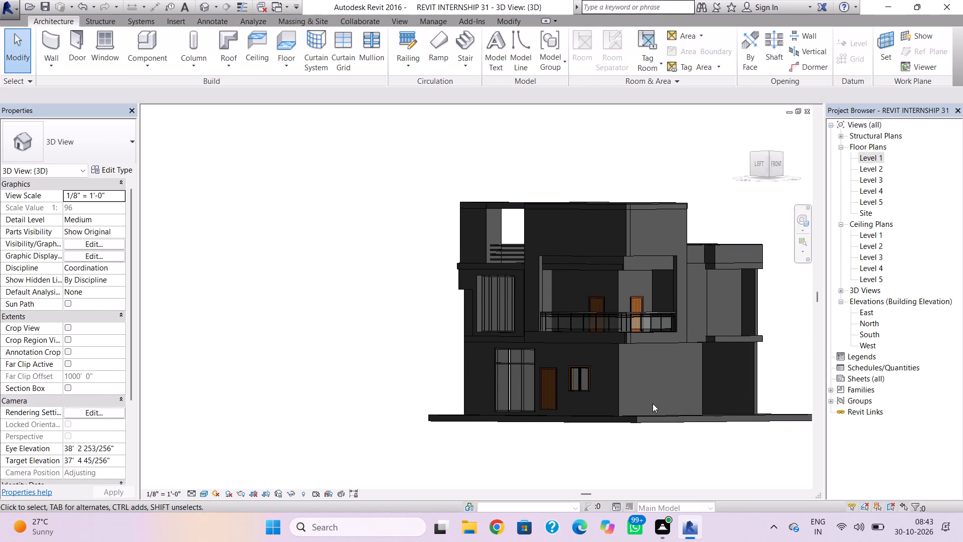
Place a Fixed 24" x 24" window in the Level 1 front wall, about 5'-6" from the end beside the open gap.
{"action": "right_click_drag", "start_coordinate": [652, 411], "coordinate": [535, 456], "text": "shift"}
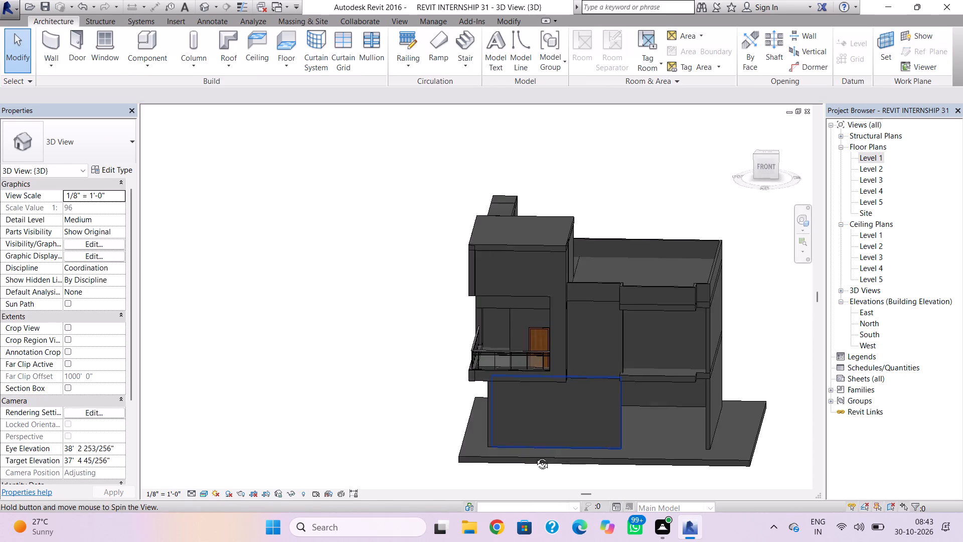
{"action": "right_click_drag", "start_coordinate": [535, 456], "coordinate": [530, 429], "text": "shift"}
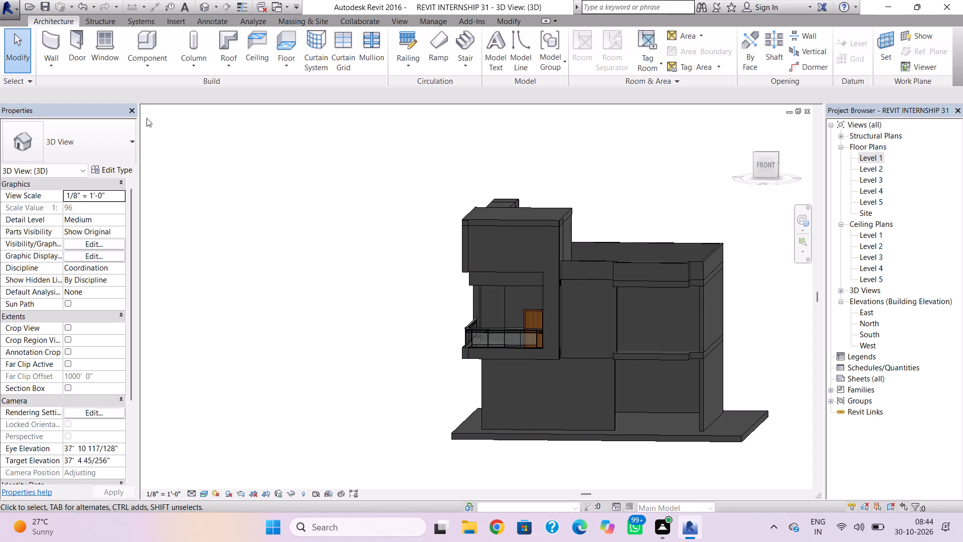
{"action": "left_click", "coordinate": [113, 37]}
{"action": "left_click", "coordinate": [103, 153]}
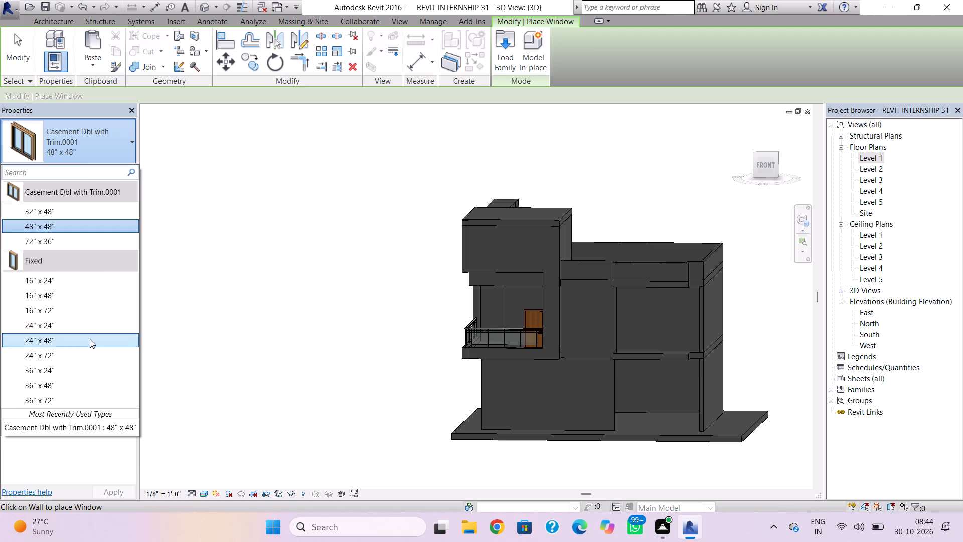
{"action": "left_click", "coordinate": [90, 340]}
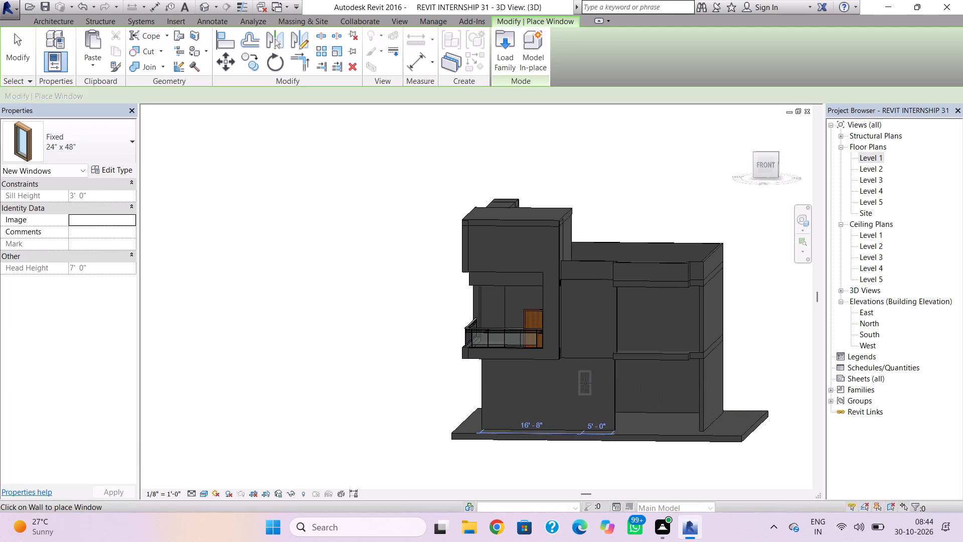
{"action": "left_click", "coordinate": [77, 153]}
{"action": "left_click", "coordinate": [108, 325]}
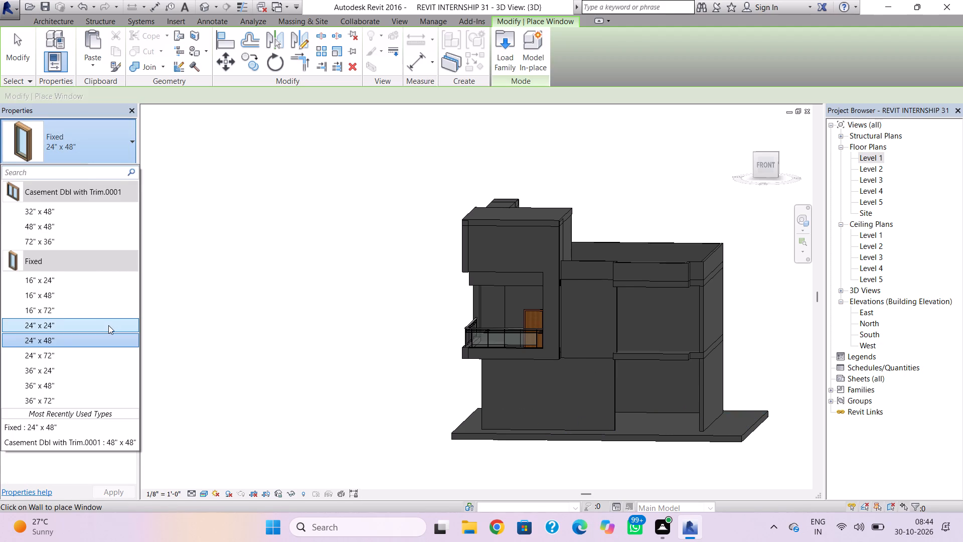
{"action": "left_click", "coordinate": [581, 381]}
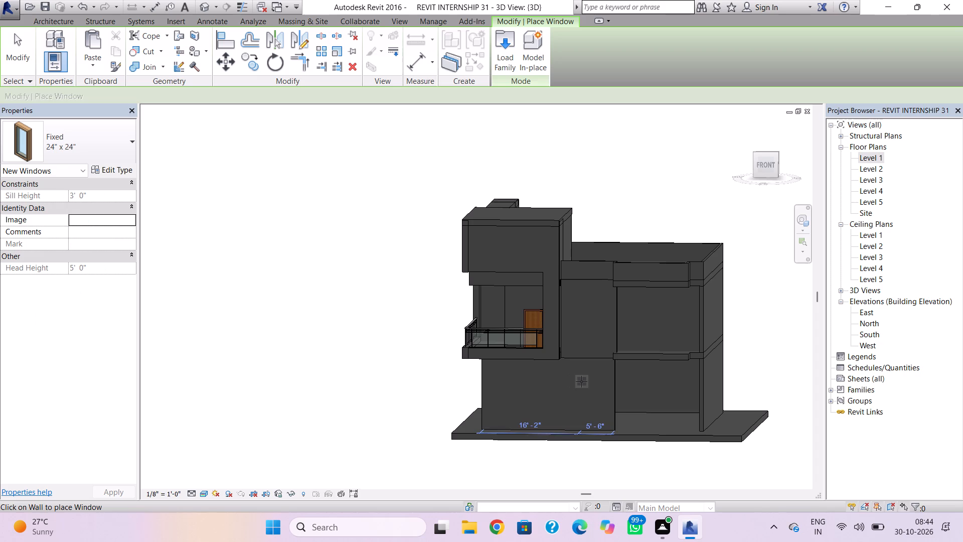
{"action": "key", "text": "Escape"}
{"action": "scroll", "coordinate": [582, 332], "scroll_direction": "up", "scroll_amount": 7}
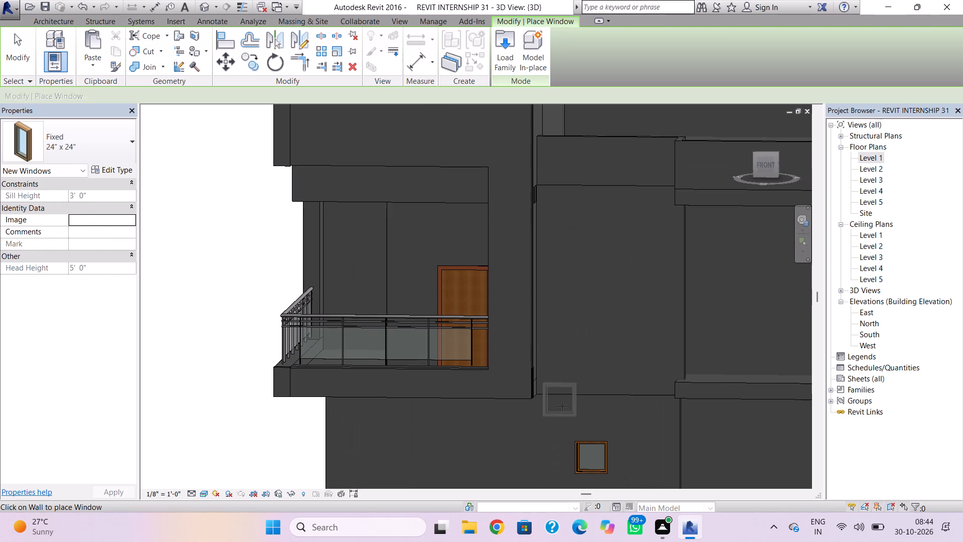
{"action": "key", "text": "Escape"}
{"action": "right_click_drag", "start_coordinate": [621, 450], "coordinate": [632, 456], "text": "shift"}
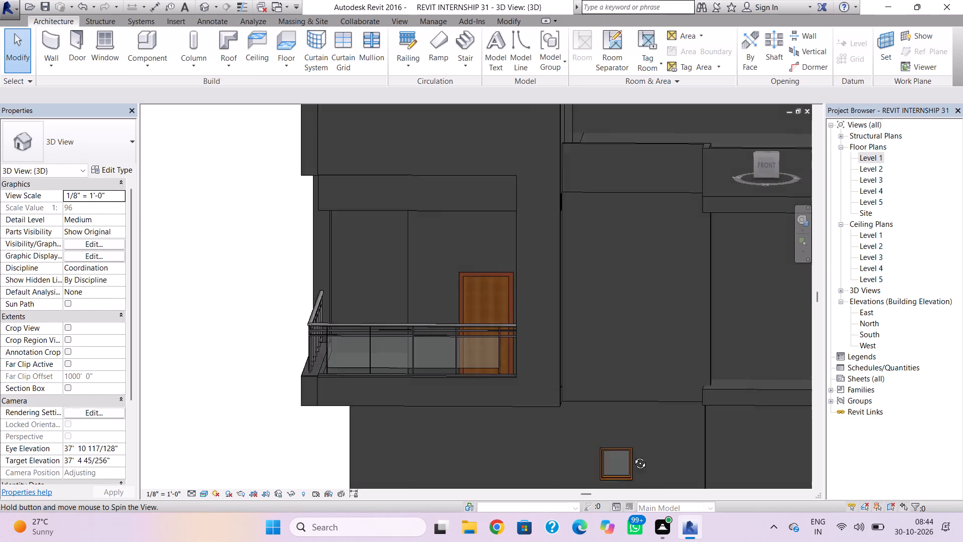
{"action": "right_click_drag", "start_coordinate": [632, 456], "coordinate": [587, 429], "text": "shift"}
{"action": "scroll", "coordinate": [587, 430], "scroll_direction": "down", "scroll_amount": 3}
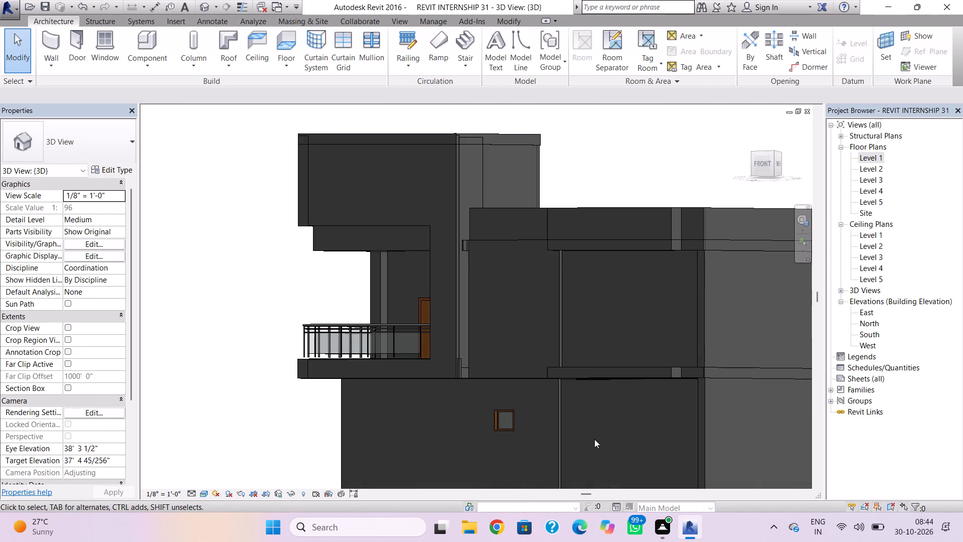
{"action": "key", "text": "Escape"}
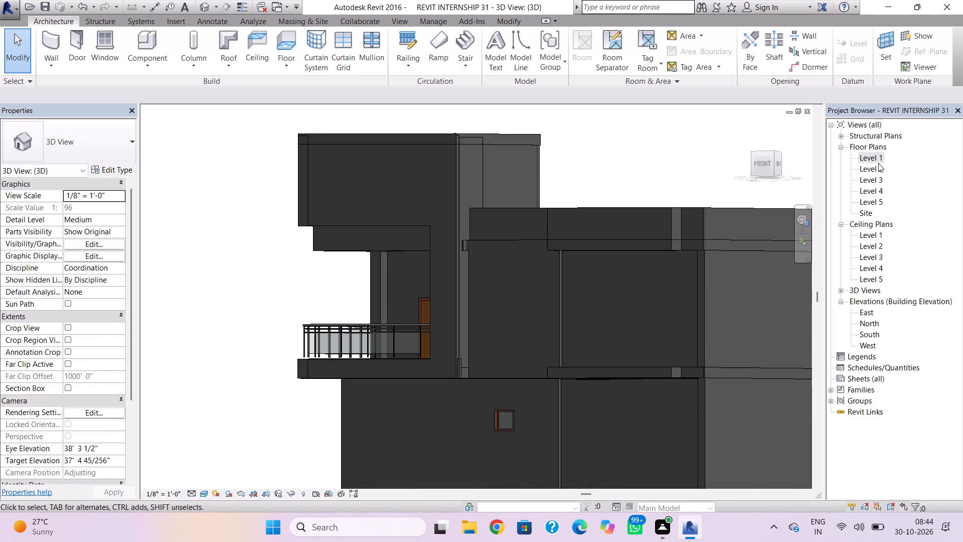
On the Level 1 floor plan, close the gap in the front wall with a Generic - 8" wall about 14'-4" long.
{"action": "double_click", "coordinate": [877, 157]}
{"action": "scroll", "coordinate": [752, 342], "scroll_direction": "down", "scroll_amount": 7}
{"action": "middle_click_drag", "start_coordinate": [736, 365], "coordinate": [711, 348]}
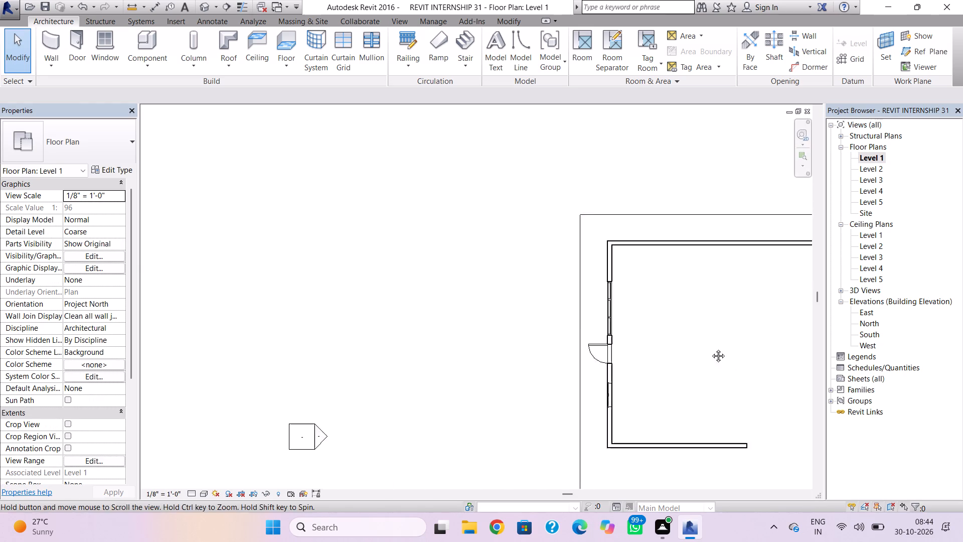
{"action": "middle_click_drag", "start_coordinate": [711, 348], "coordinate": [531, 265]}
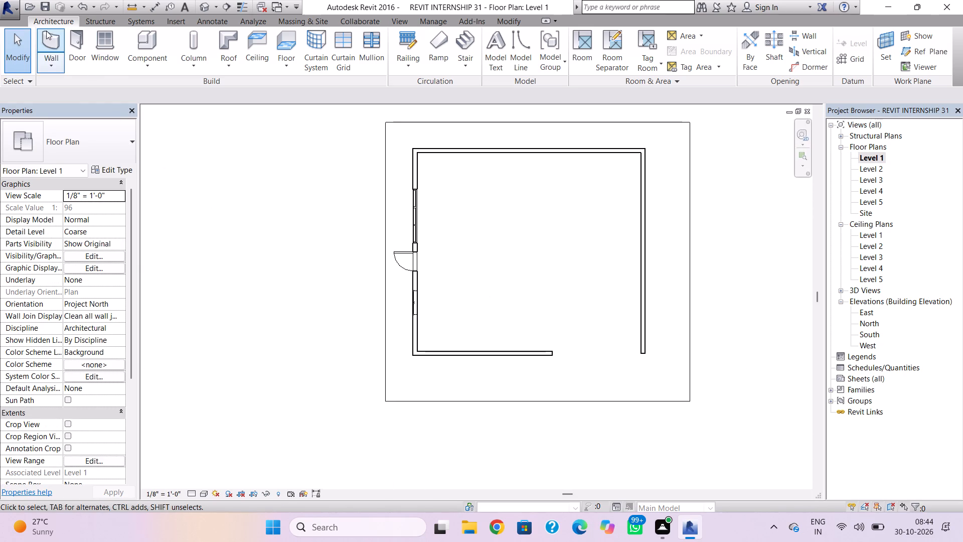
{"action": "left_click", "coordinate": [46, 31]}
{"action": "scroll", "coordinate": [638, 347], "scroll_direction": "up", "scroll_amount": 3}
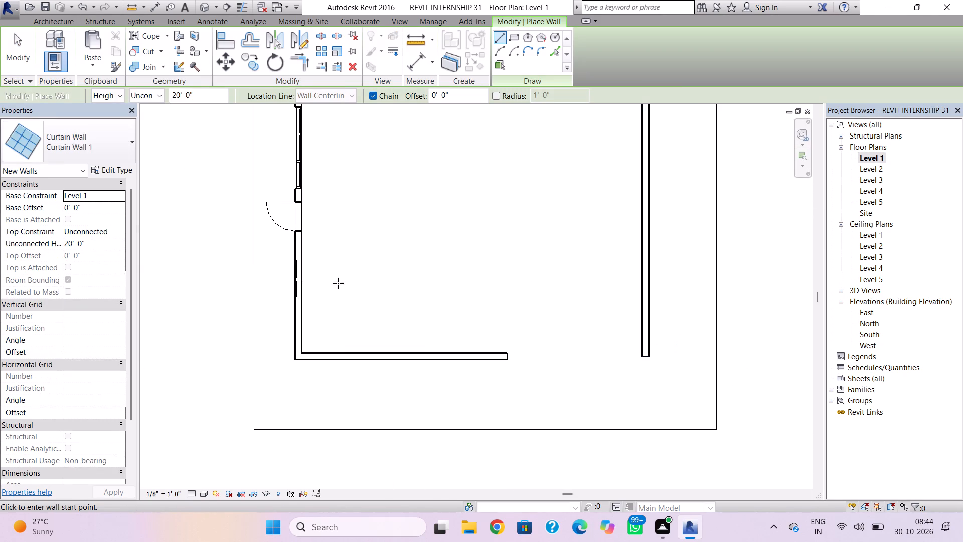
{"action": "left_click", "coordinate": [39, 149]}
{"action": "scroll", "coordinate": [91, 266], "scroll_direction": "up", "scroll_amount": 4}
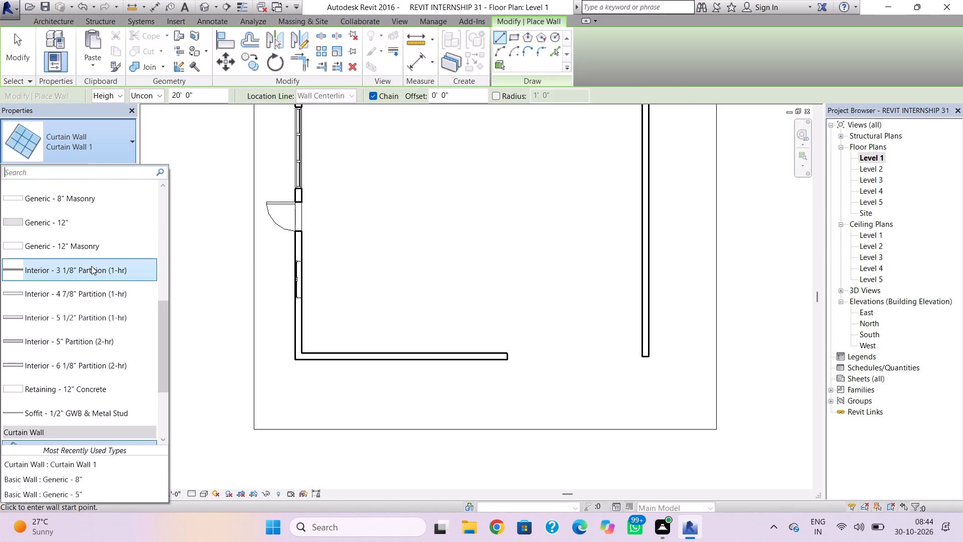
{"action": "scroll", "coordinate": [91, 266], "scroll_direction": "up", "scroll_amount": 2}
{"action": "left_click", "coordinate": [115, 218]}
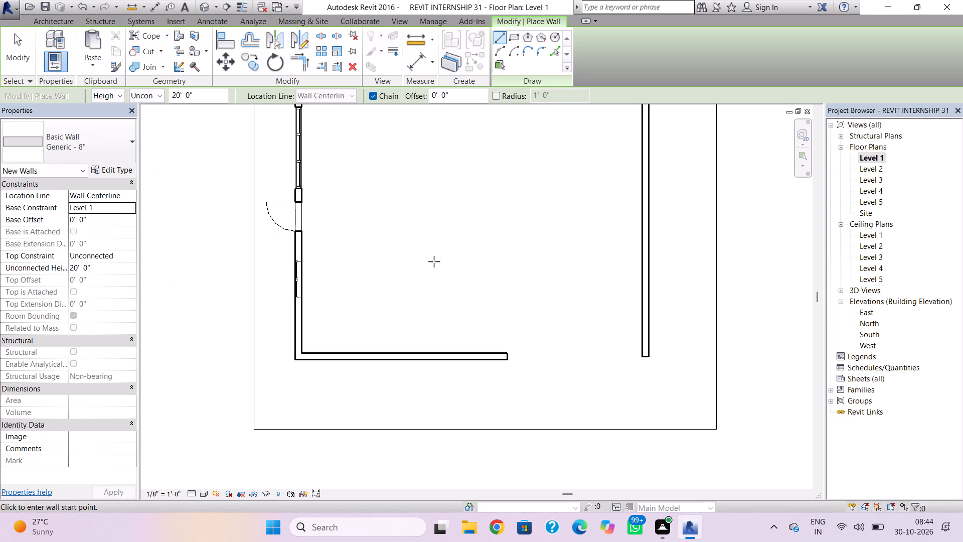
{"action": "left_click", "coordinate": [638, 357]}
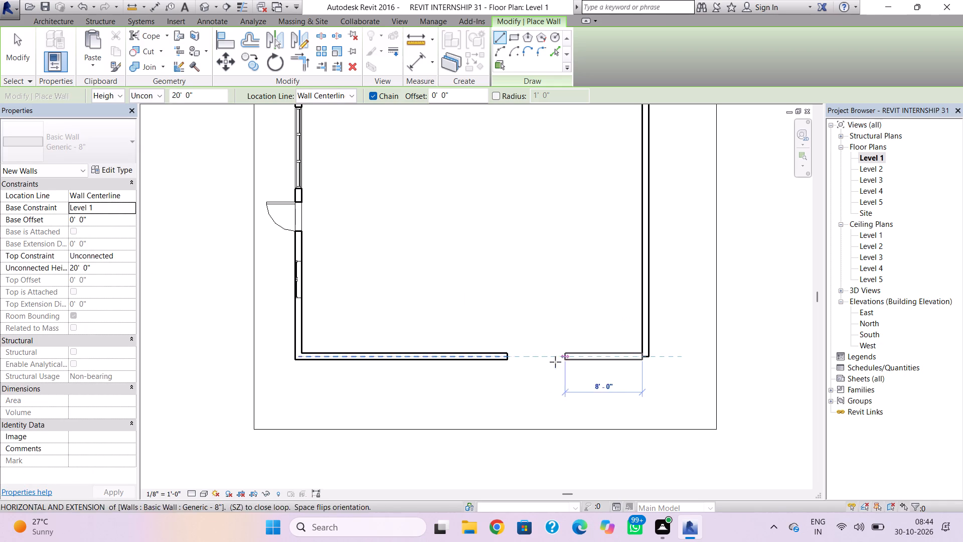
{"action": "scroll", "coordinate": [510, 360], "scroll_direction": "up", "scroll_amount": 4}
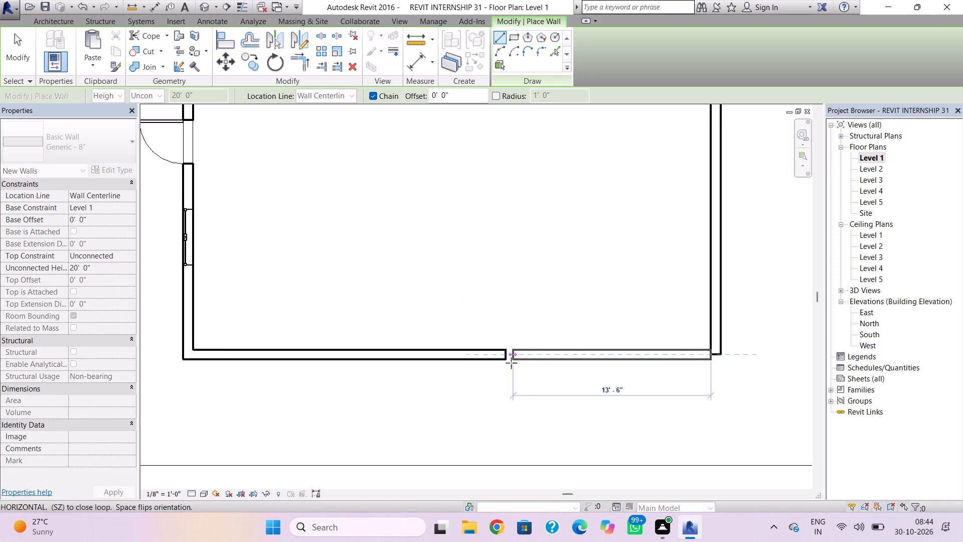
{"action": "scroll", "coordinate": [511, 363], "scroll_direction": "up", "scroll_amount": 5}
{"action": "left_click", "coordinate": [503, 347]}
{"action": "key", "text": "Escape"}
{"action": "scroll", "coordinate": [544, 367], "scroll_direction": "down", "scroll_amount": 7}
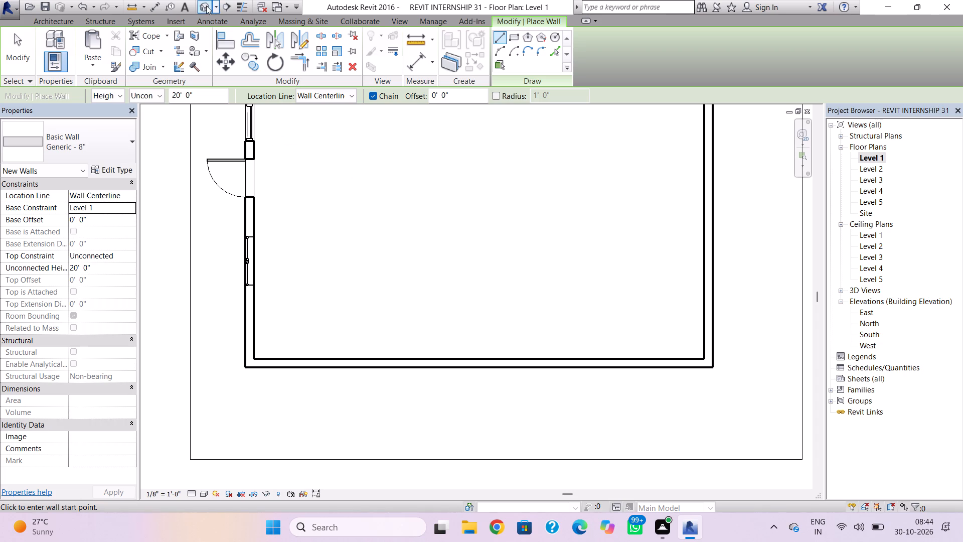
In the 3D view, lower the new front wall's top to the underside of the roof, for an unconnected height of 12'-0".
{"action": "left_click", "coordinate": [206, 6]}
{"action": "key", "text": "Escape"}
{"action": "left_click", "coordinate": [697, 349]}
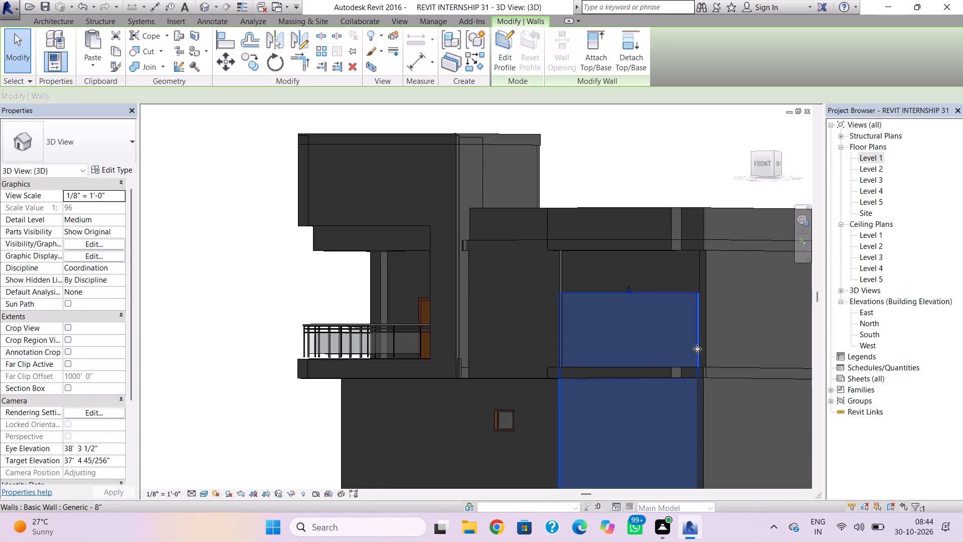
{"action": "left_click_drag", "start_coordinate": [628, 291], "coordinate": [627, 334]}
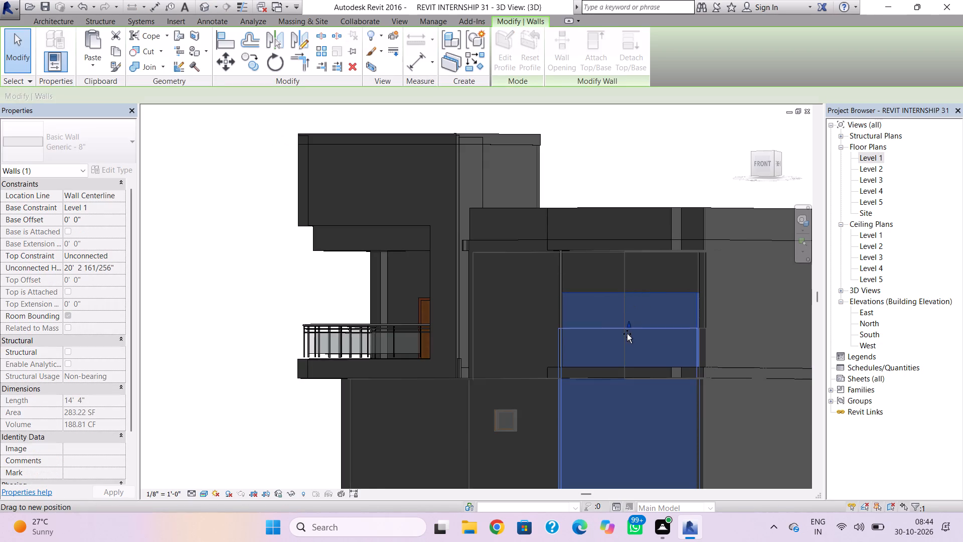
{"action": "left_click_drag", "start_coordinate": [627, 334], "coordinate": [627, 381]}
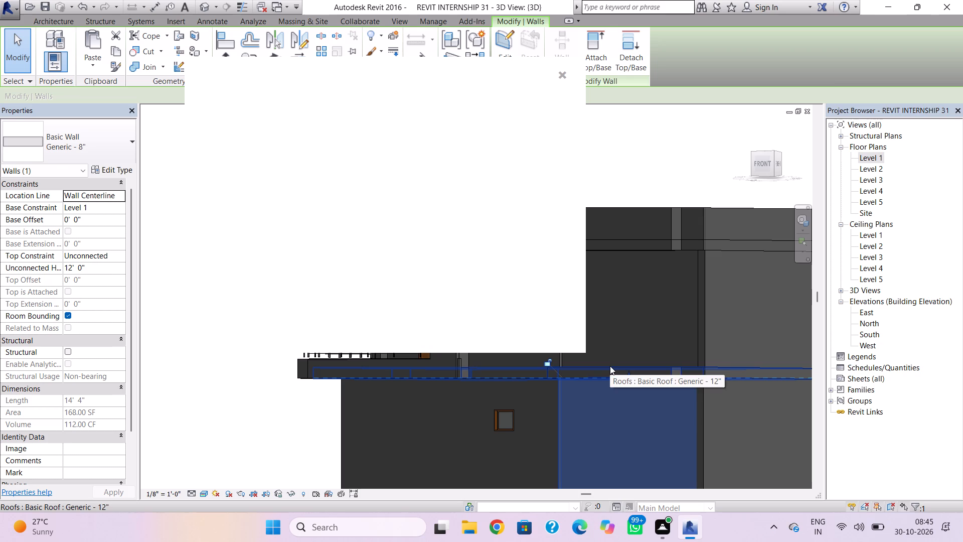
{"action": "left_click", "coordinate": [557, 73]}
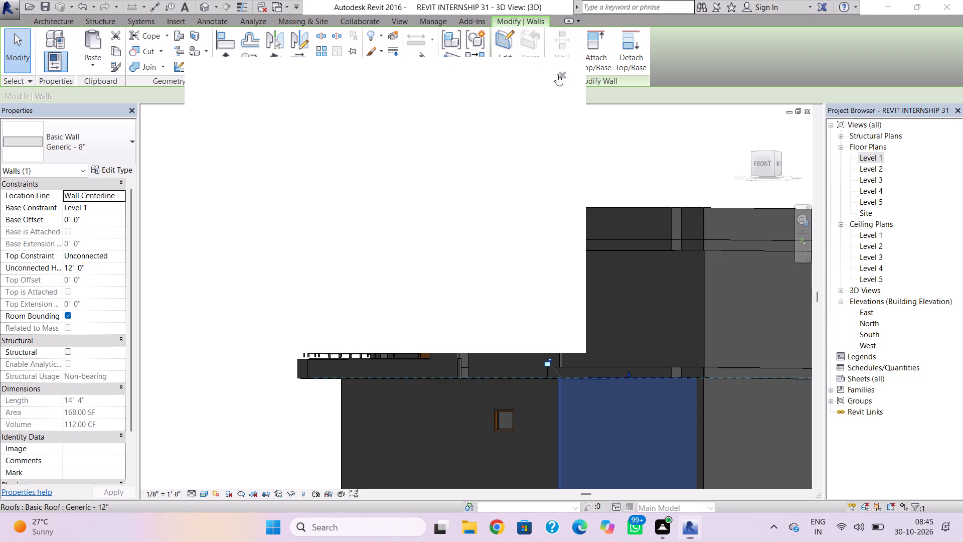
{"action": "scroll", "coordinate": [631, 206], "scroll_direction": "down", "scroll_amount": 2}
{"action": "middle_click", "coordinate": [631, 206]}
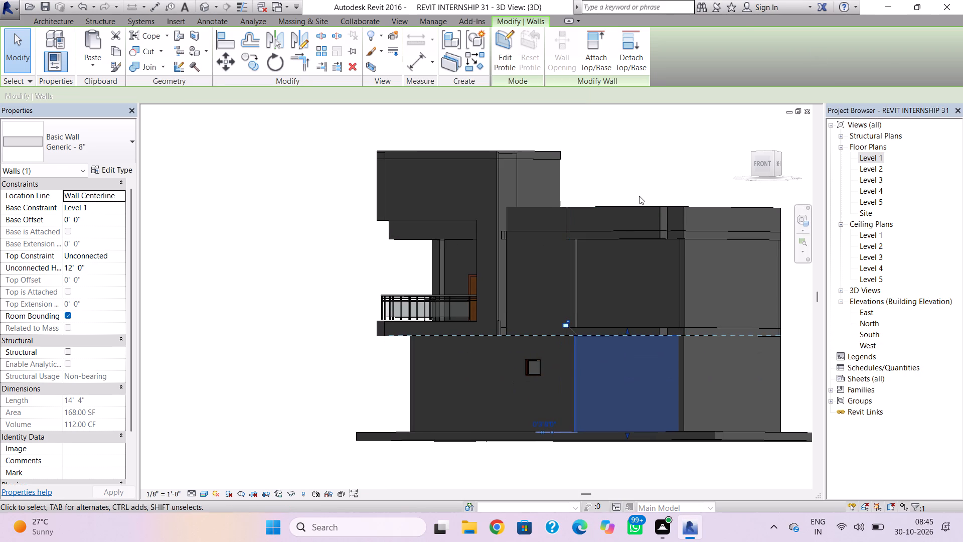
{"action": "key", "text": "Escape"}
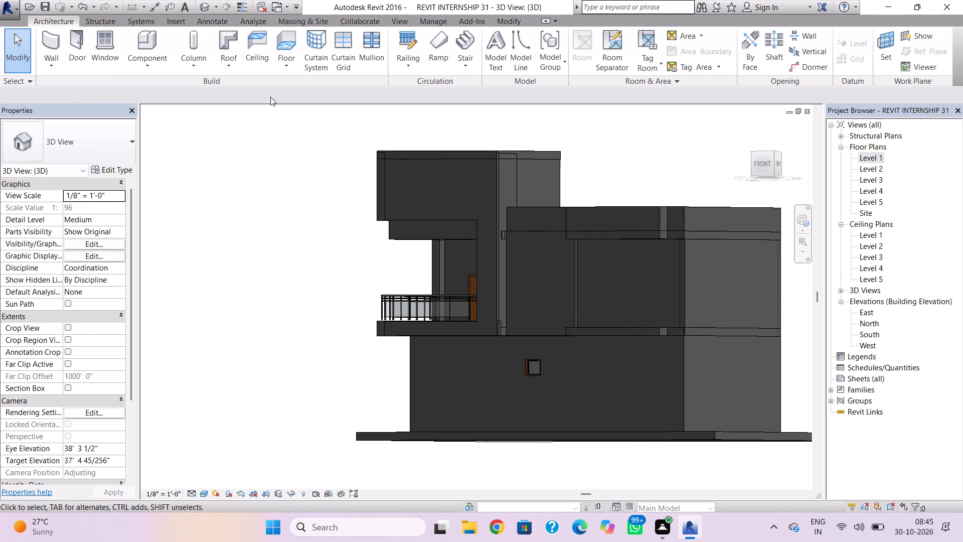
Load the Door-Double-Flush_Panel family from the US Imperial Doors library for door placement.
{"action": "left_click", "coordinate": [80, 43]}
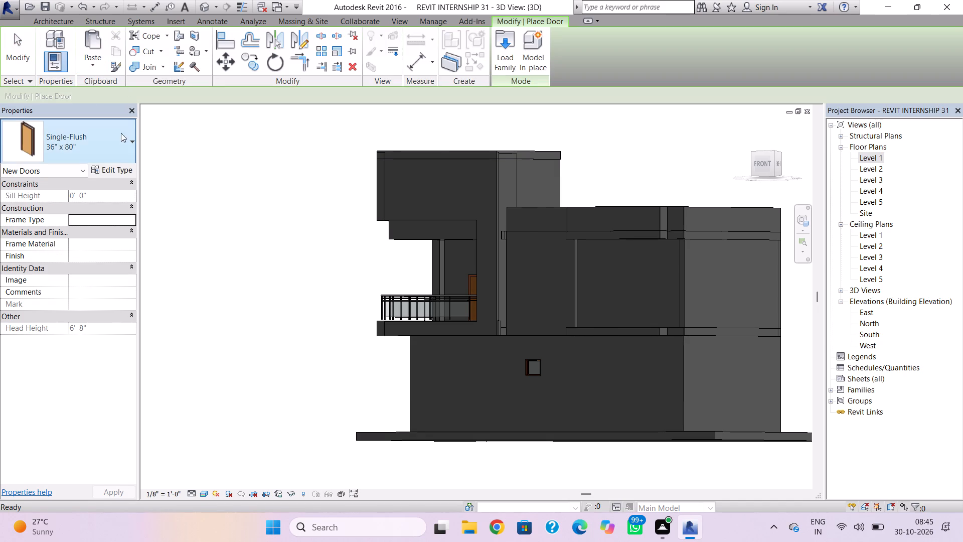
{"action": "left_click", "coordinate": [116, 139]}
{"action": "left_click", "coordinate": [102, 283]}
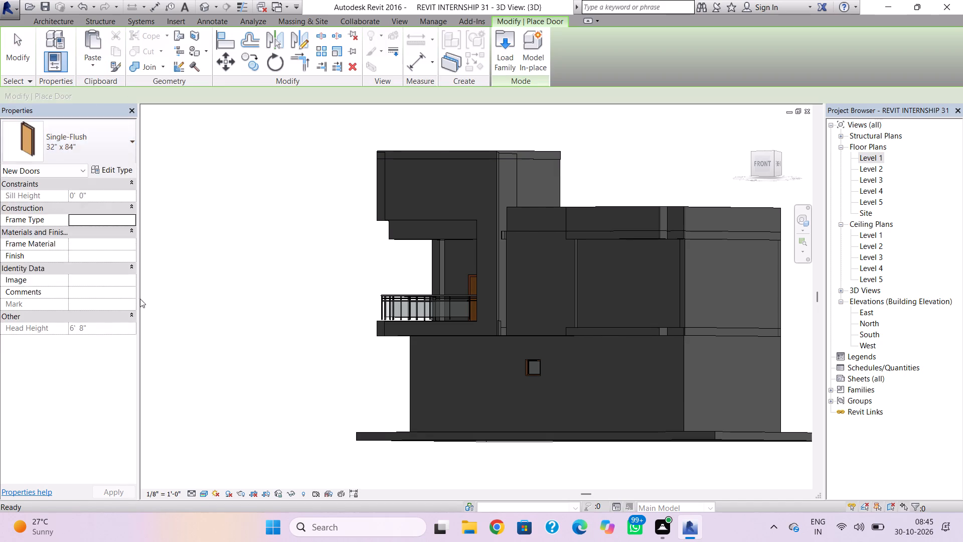
{"action": "right_click_drag", "start_coordinate": [624, 390], "coordinate": [671, 412], "text": "shift"}
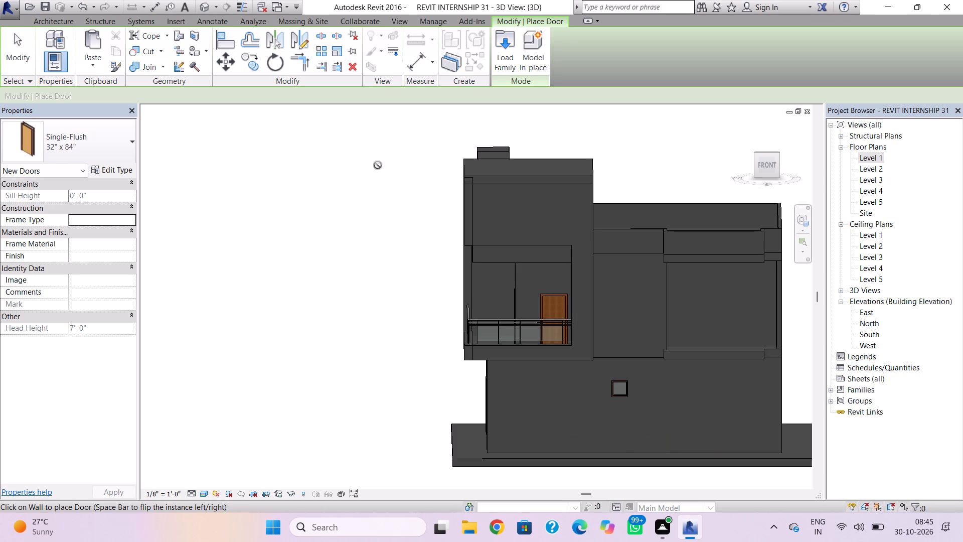
{"action": "left_click", "coordinate": [517, 47]}
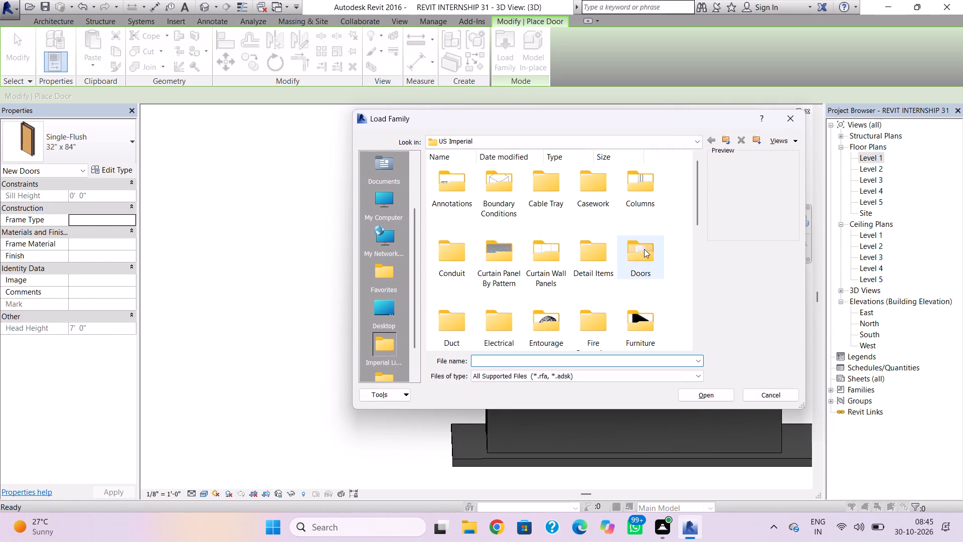
{"action": "left_click", "coordinate": [645, 250]}
{"action": "double_click", "coordinate": [640, 275]}
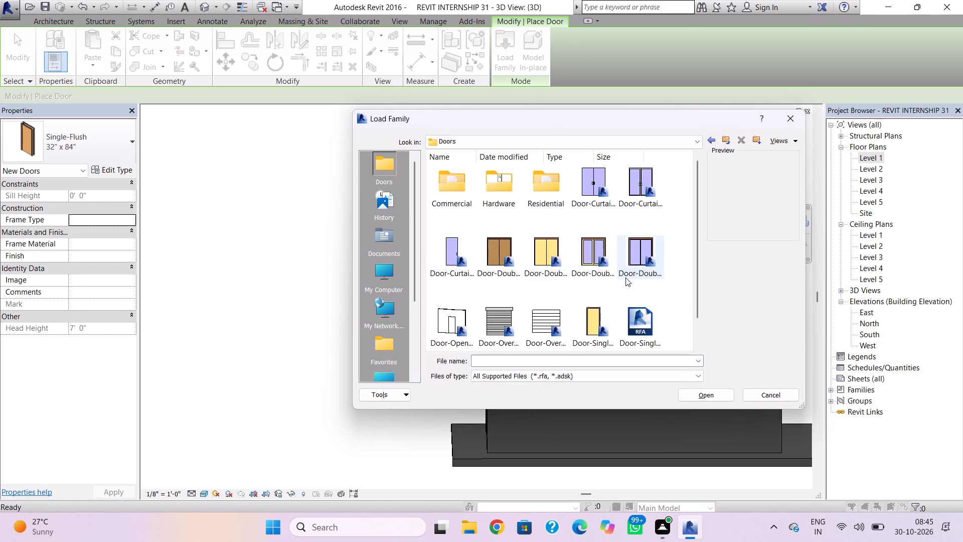
{"action": "left_click", "coordinate": [504, 254]}
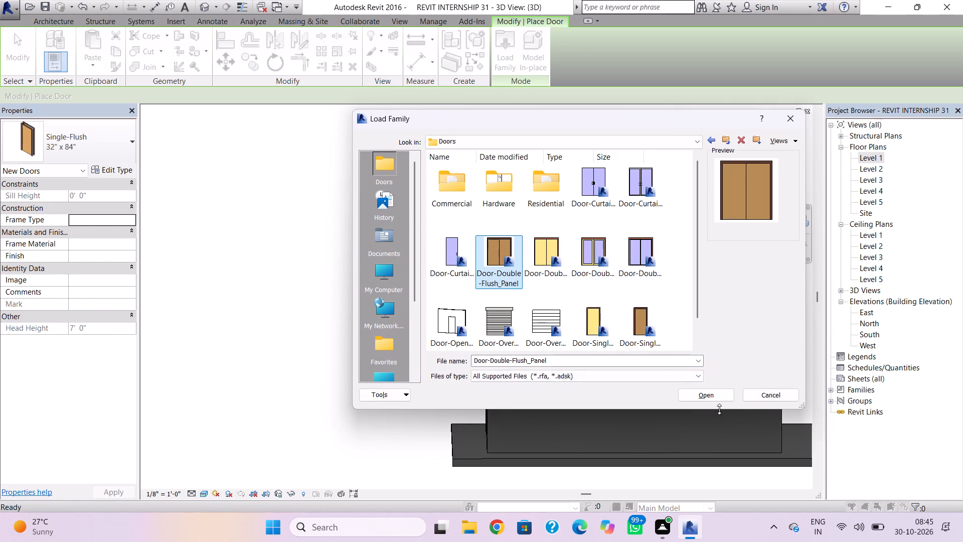
{"action": "left_click", "coordinate": [713, 395]}
{"action": "left_click", "coordinate": [549, 325]}
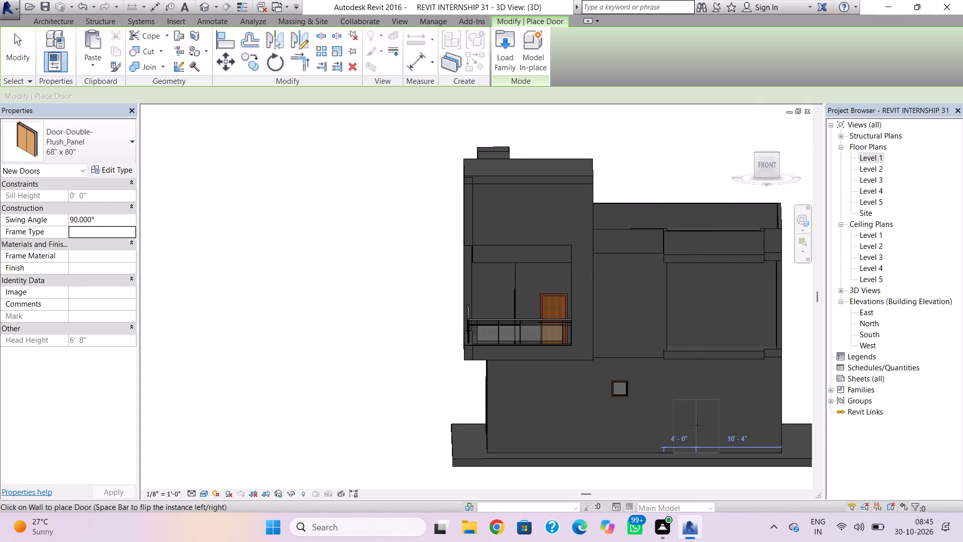
Place 68" x 80" double-flush doors in the new Level 1 front wall, about 4'-0" from its inner end, and in the Level 2 wall above.
{"action": "left_click", "coordinate": [697, 425]}
{"action": "left_click", "coordinate": [691, 322]}
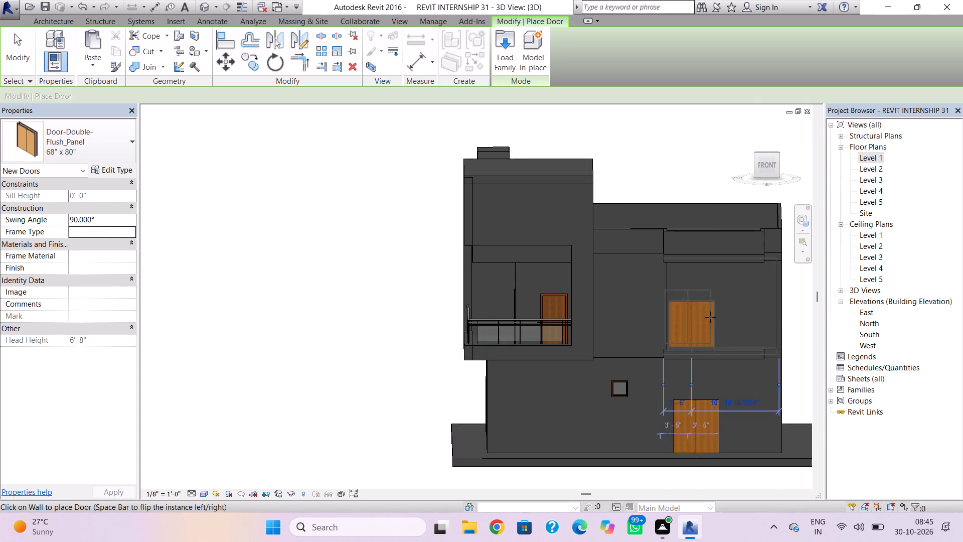
{"action": "key", "text": "Escape"}
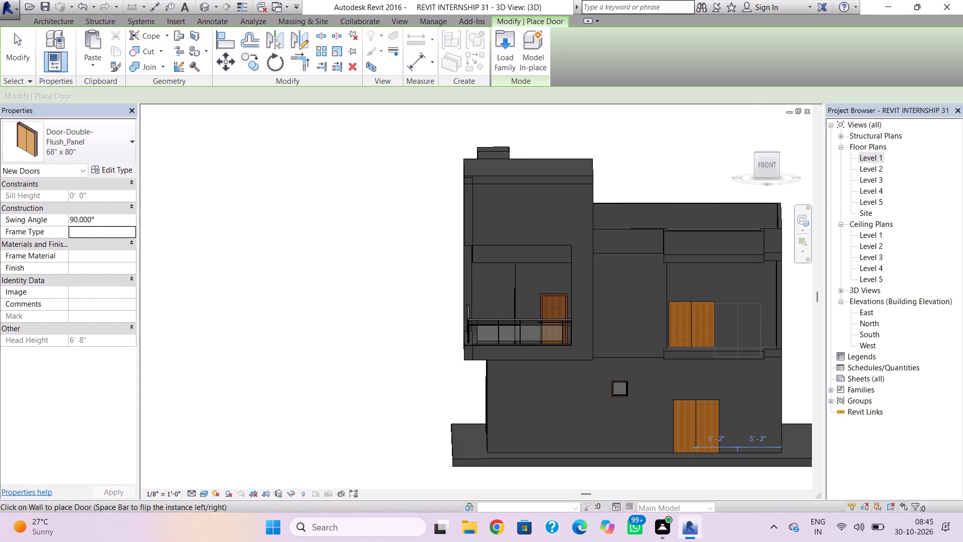
{"action": "key", "text": "Escape"}
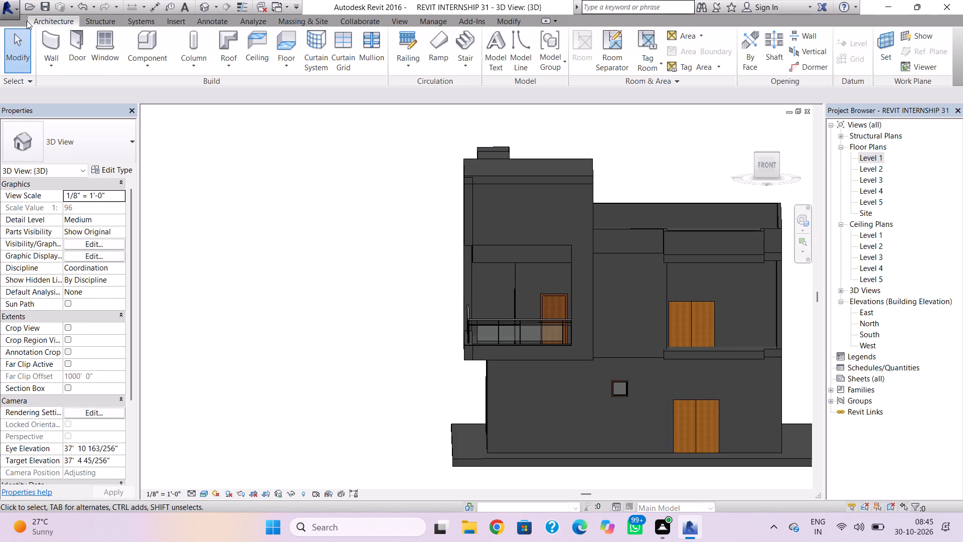
Place a 24" x 24" fixed window beside the double door in each of the Level 2 and Level 1 front walls.
{"action": "left_click", "coordinate": [104, 47]}
{"action": "left_click", "coordinate": [117, 129]}
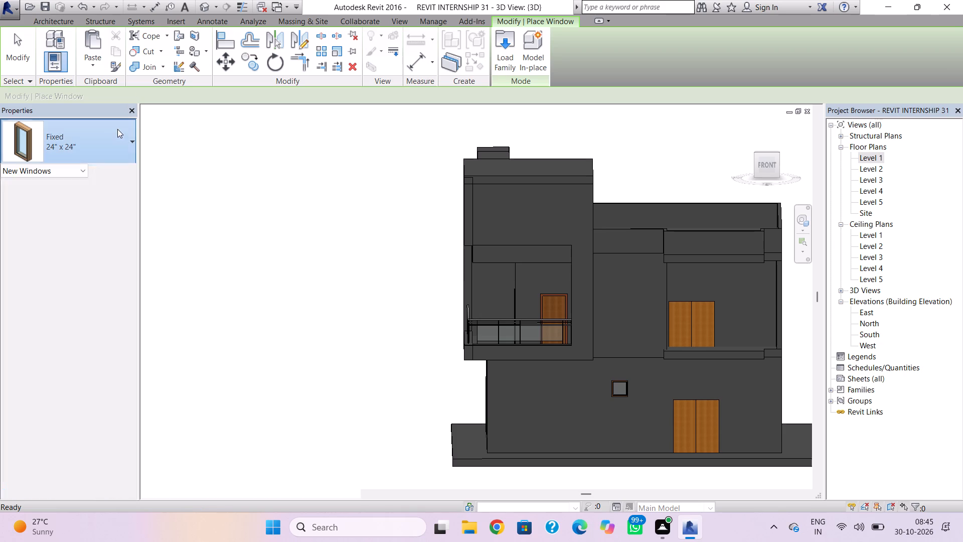
{"action": "left_click", "coordinate": [80, 327]}
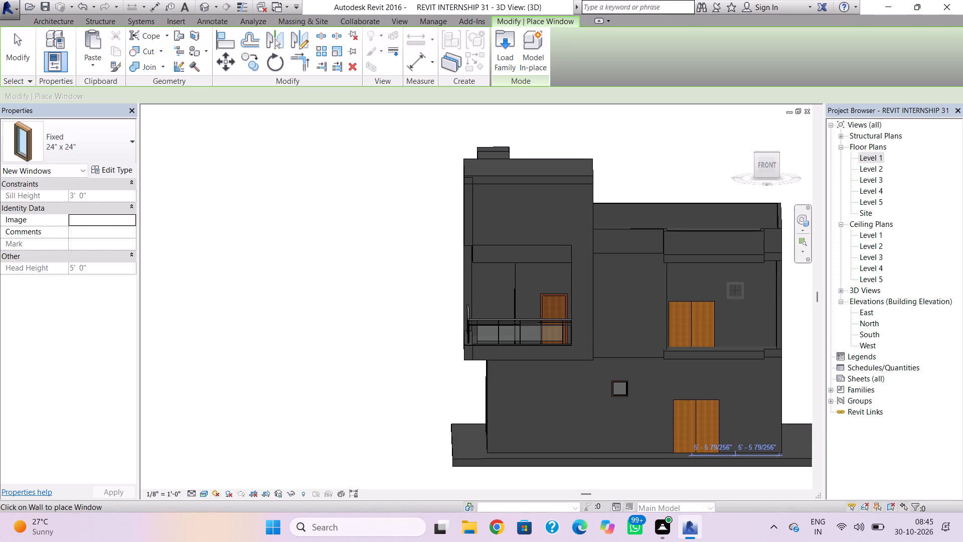
{"action": "left_click", "coordinate": [730, 310]}
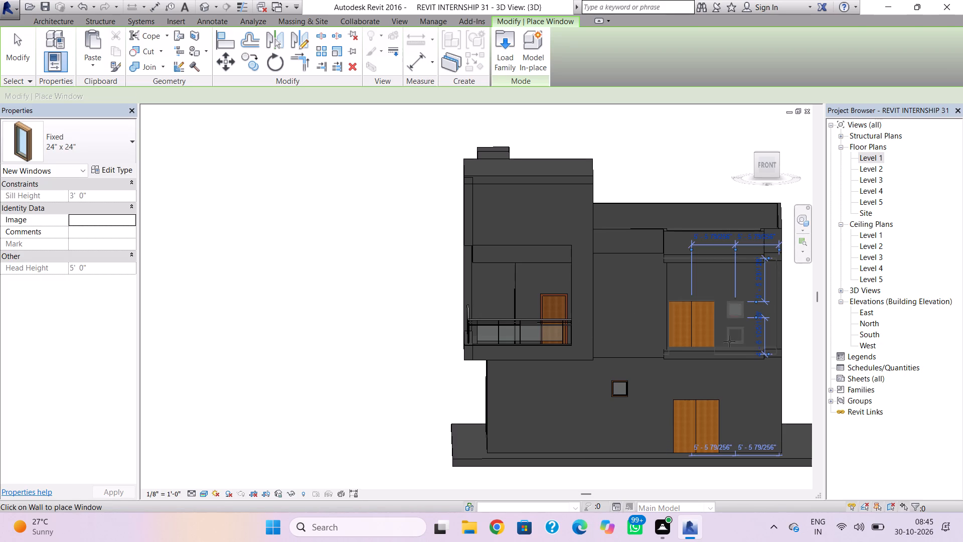
{"action": "left_click", "coordinate": [733, 405]}
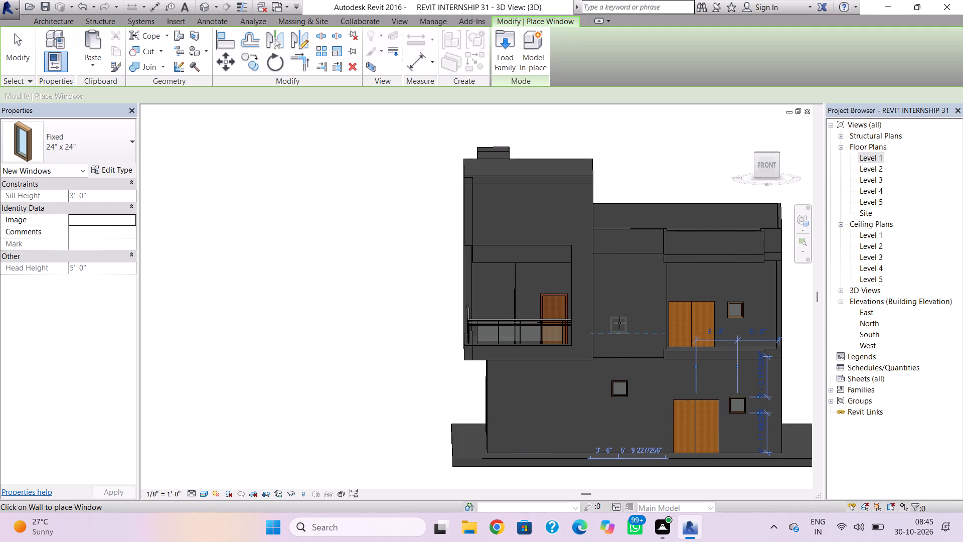
{"action": "key", "text": "Escape"}
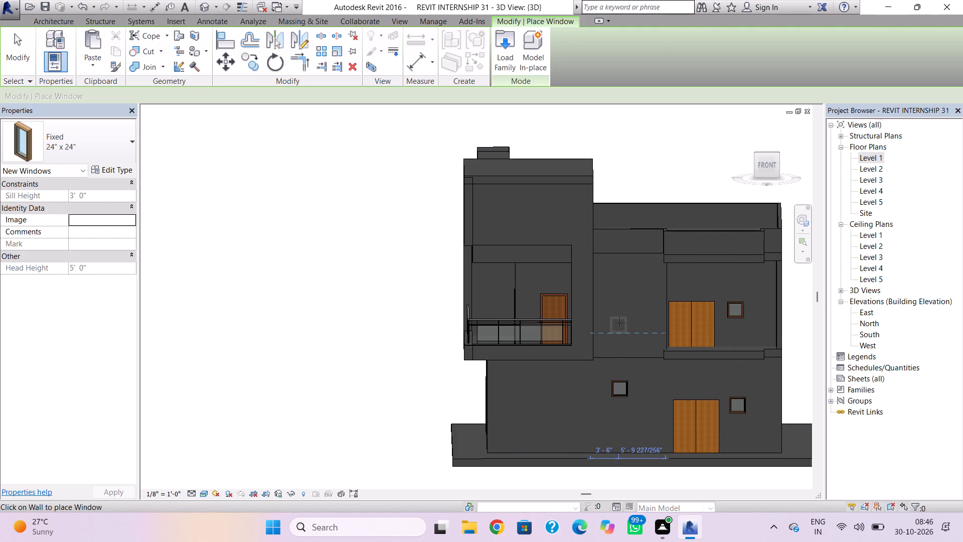
{"action": "key", "text": "Escape"}
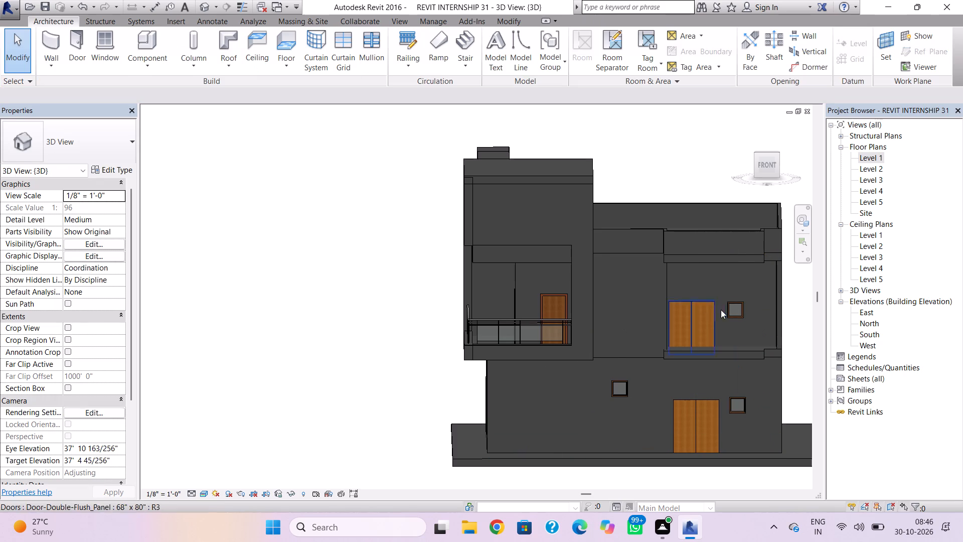
Nudge the Level 2 double-flush door slightly toward the adjacent window and raise its sill height to 0'-8".
{"action": "left_click", "coordinate": [713, 320]}
{"action": "key", "text": "Right"}
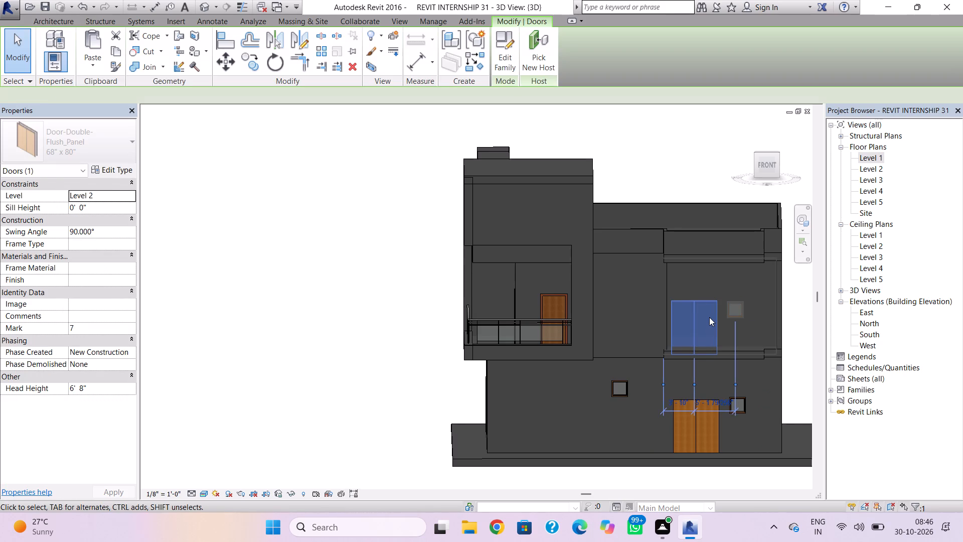
{"action": "key", "text": "Up"}
{"action": "key", "text": "Up"}
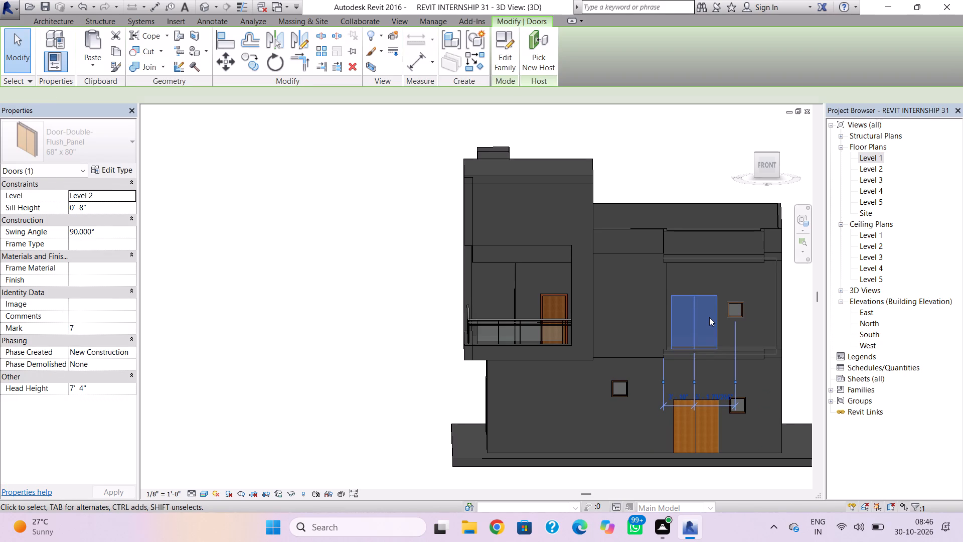
{"action": "key", "text": "Up"}
{"action": "key", "text": "Down"}
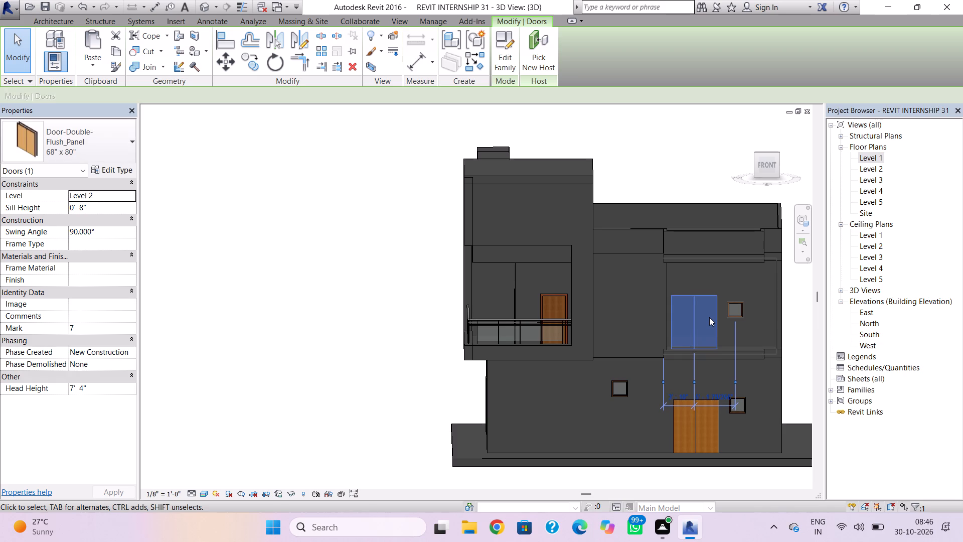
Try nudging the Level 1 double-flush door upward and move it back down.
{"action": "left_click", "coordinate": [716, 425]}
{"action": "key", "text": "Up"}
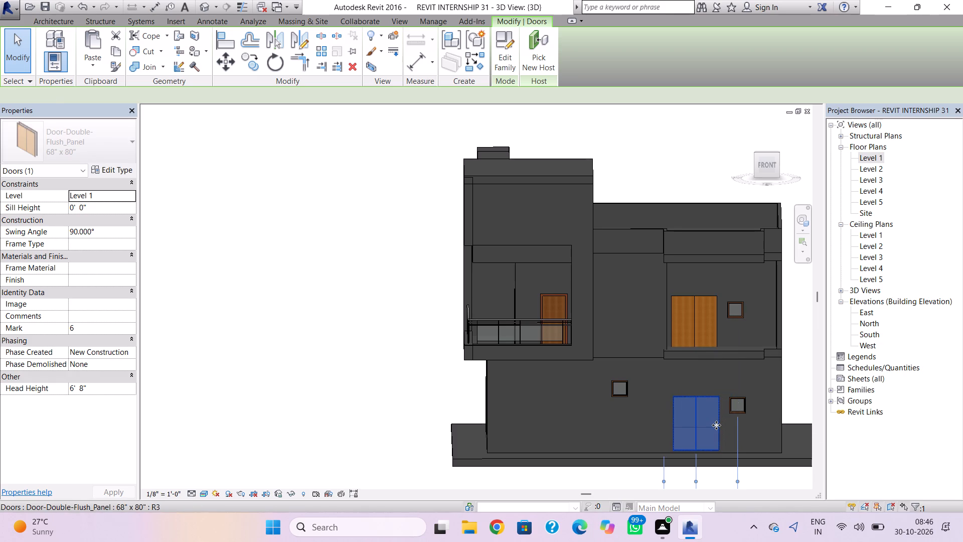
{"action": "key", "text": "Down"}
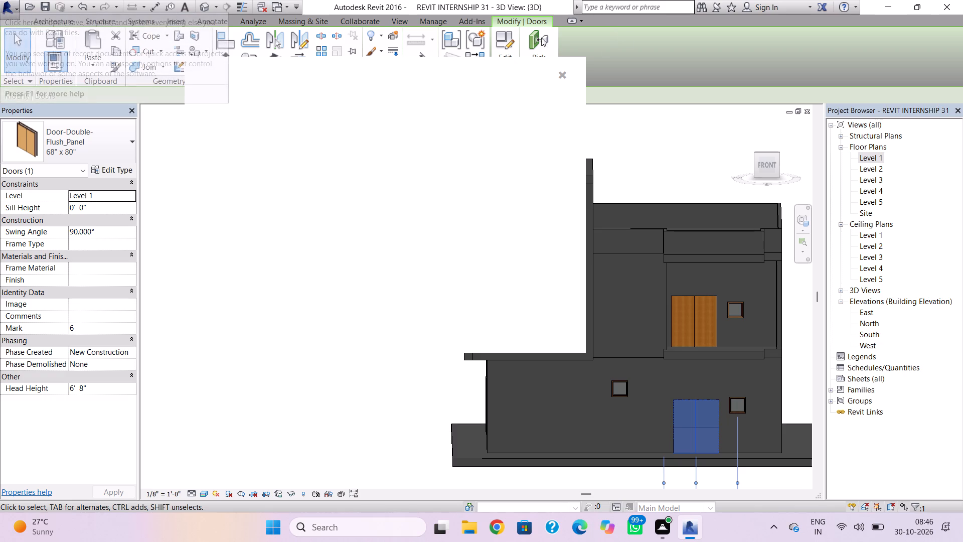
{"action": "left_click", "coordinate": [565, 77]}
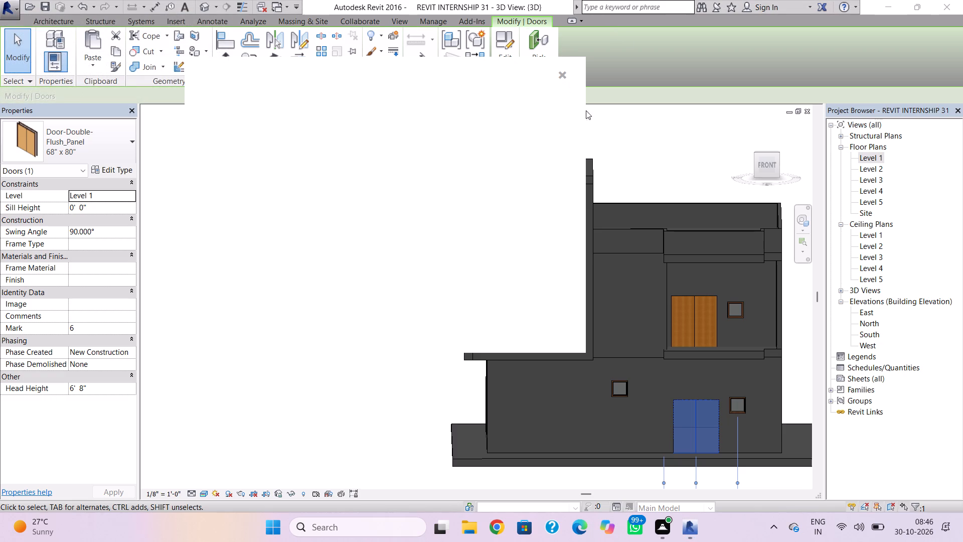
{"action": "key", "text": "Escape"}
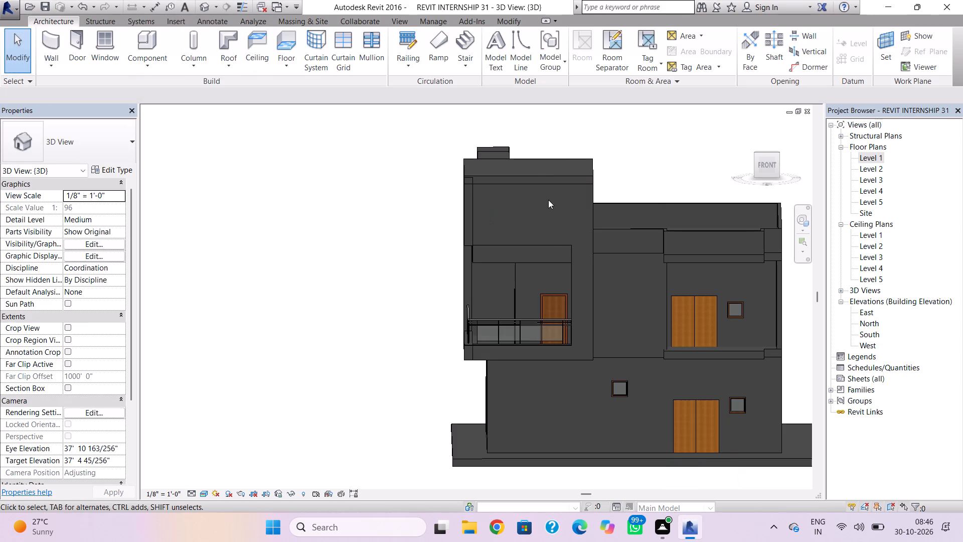
On the Level 1 floor plan, draw a rectangular Generic - 5" boundary wall around the house, about 41'-0" by 37'-6", inside the slab edge.
{"action": "right_click_drag", "start_coordinate": [531, 215], "coordinate": [560, 226], "text": "shift"}
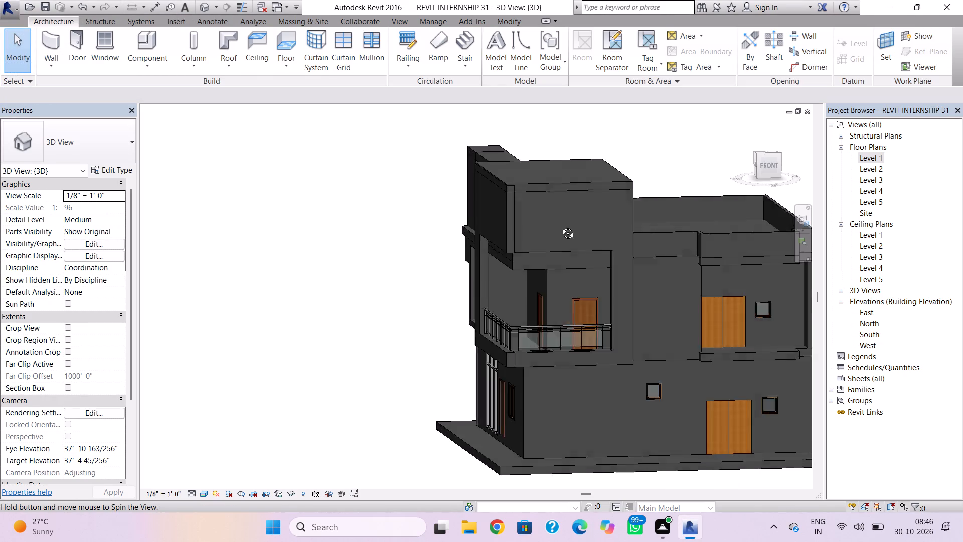
{"action": "right_click_drag", "start_coordinate": [560, 226], "coordinate": [600, 239], "text": "shift"}
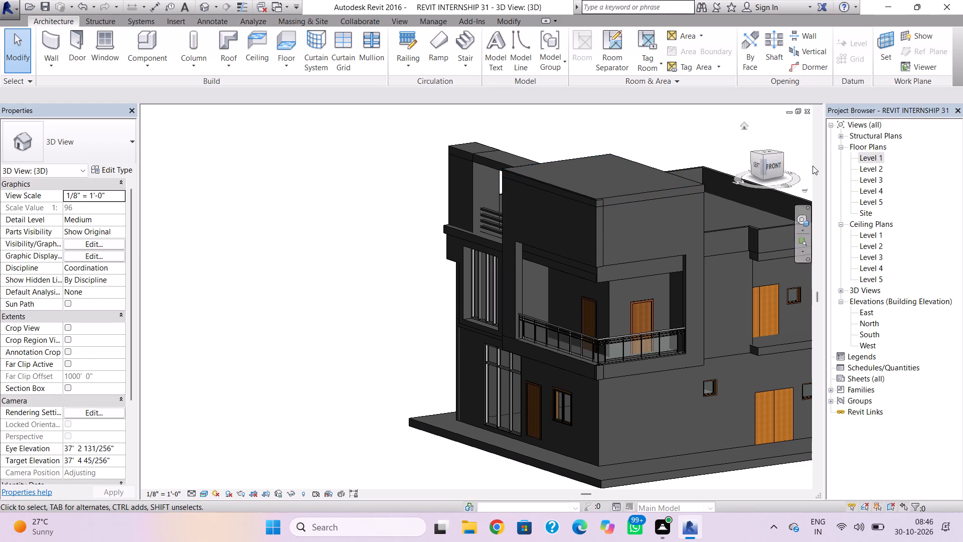
{"action": "double_click", "coordinate": [873, 158]}
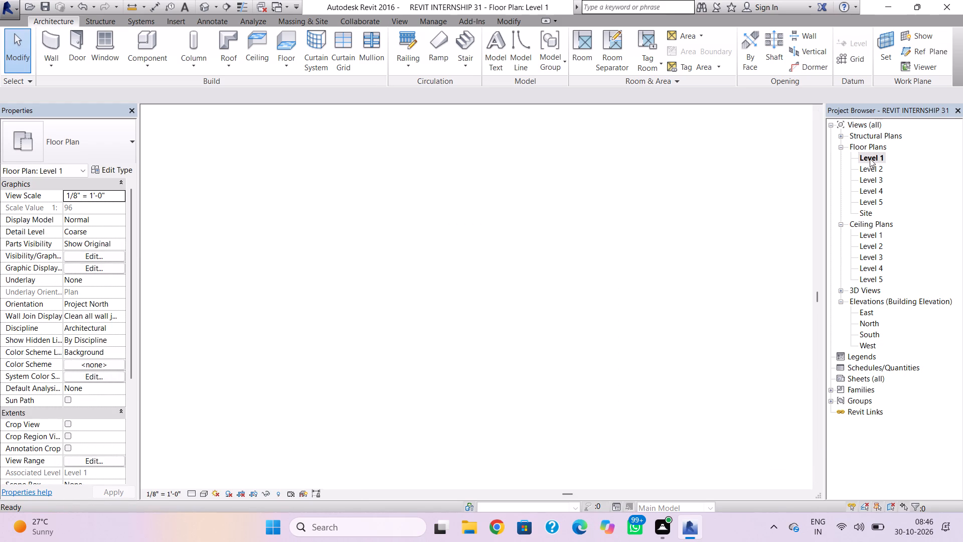
{"action": "scroll", "coordinate": [604, 180], "scroll_direction": "down", "scroll_amount": 5}
{"action": "scroll", "coordinate": [495, 202], "scroll_direction": "down", "scroll_amount": 2}
{"action": "middle_click_drag", "start_coordinate": [495, 202], "coordinate": [473, 260]}
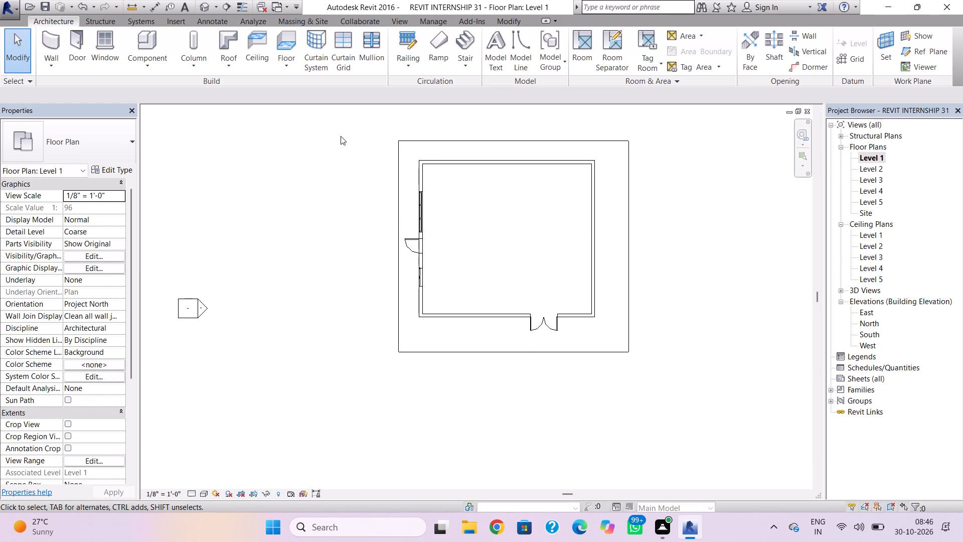
{"action": "left_click", "coordinate": [60, 47]}
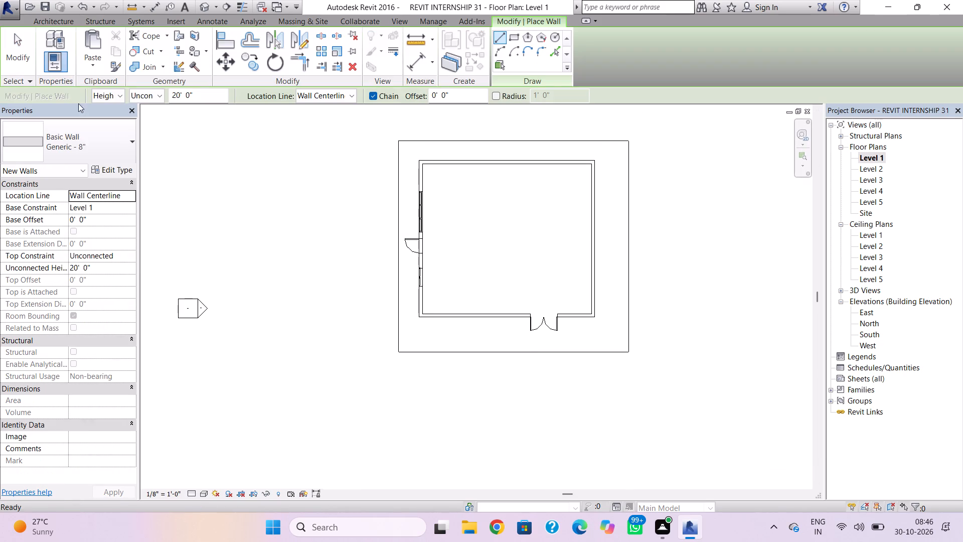
{"action": "left_click", "coordinate": [85, 139]}
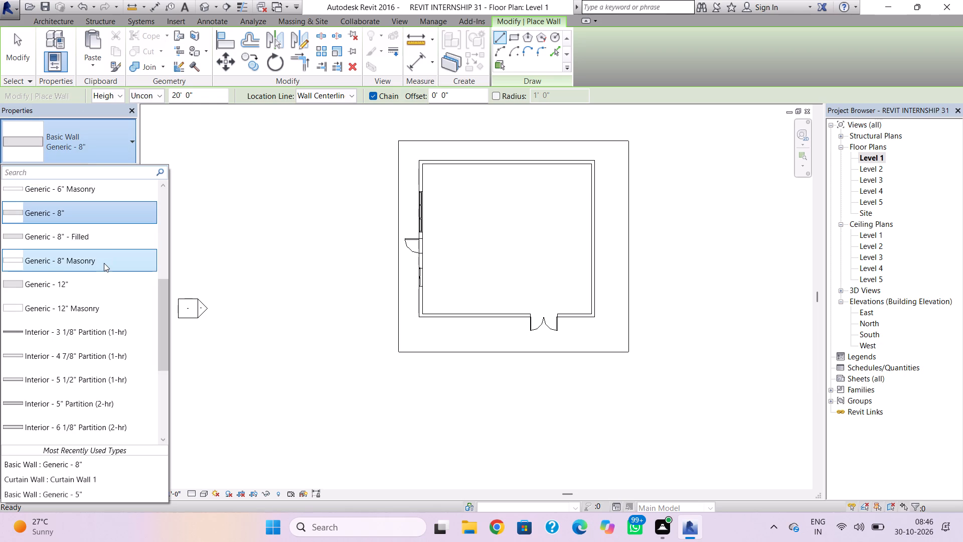
{"action": "scroll", "coordinate": [104, 263], "scroll_direction": "up", "scroll_amount": 3}
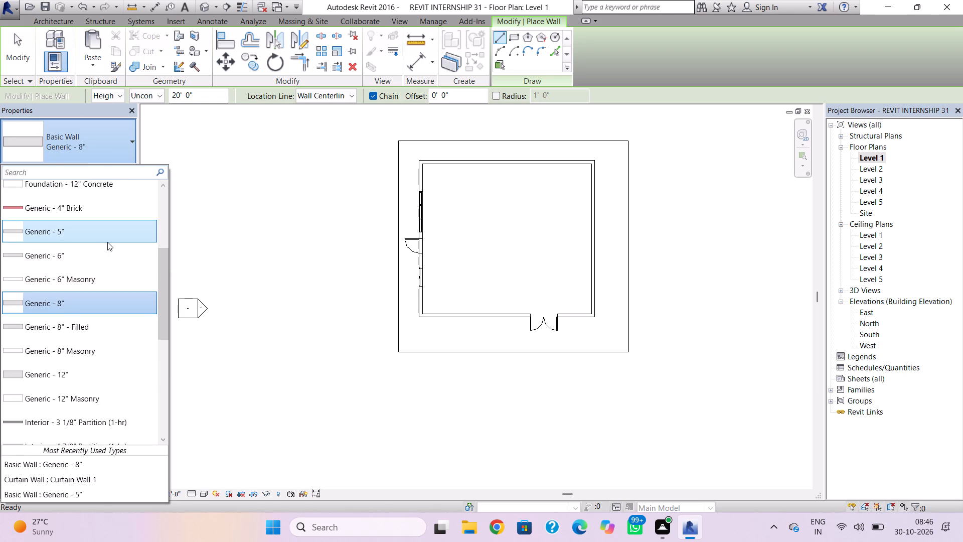
{"action": "left_click", "coordinate": [108, 242]}
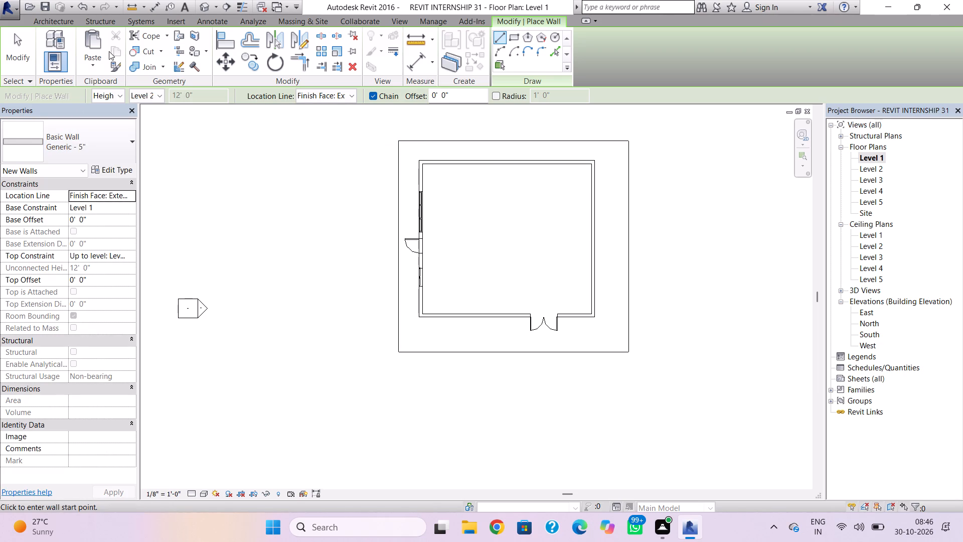
{"action": "left_click", "coordinate": [514, 41]}
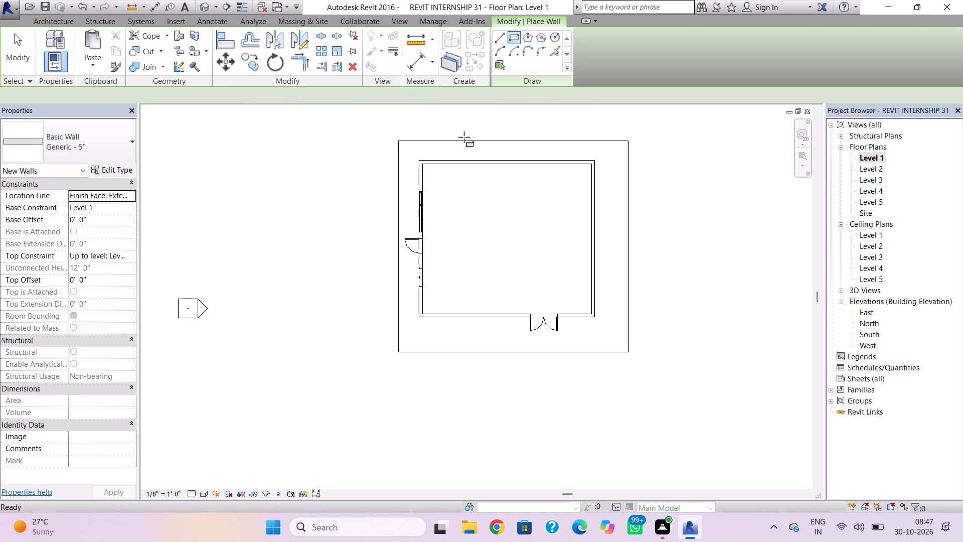
{"action": "left_click", "coordinate": [411, 155]}
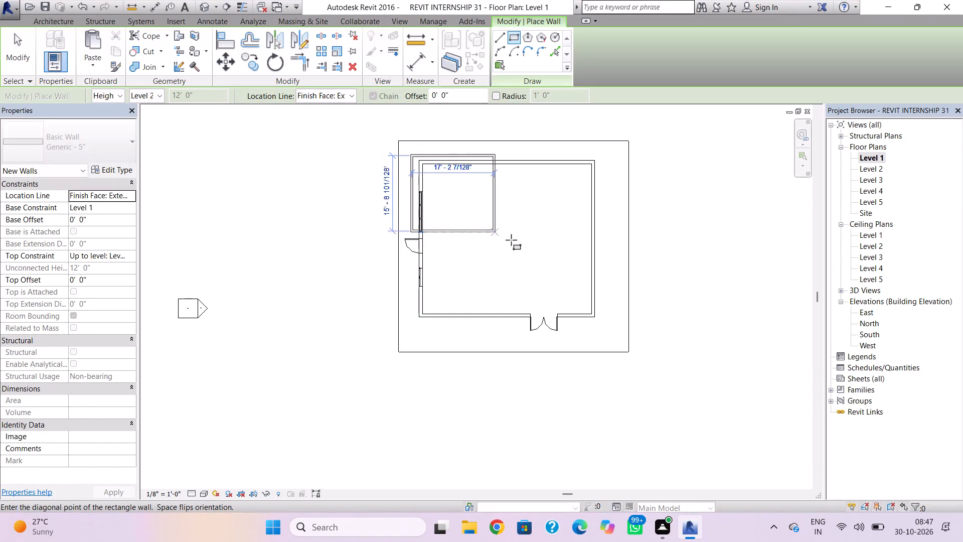
{"action": "left_click", "coordinate": [608, 336]}
{"action": "key", "text": "Escape"}
{"action": "key", "text": "Escape"}
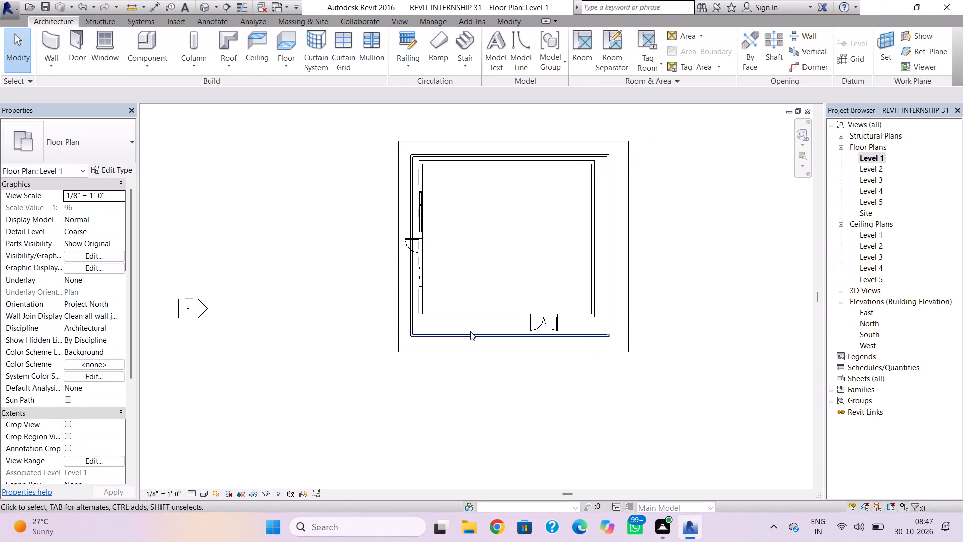
Set the top offset of all four boundary walls to -8'-0" and check them in the 3D view.
{"action": "left_click", "coordinate": [471, 331]}
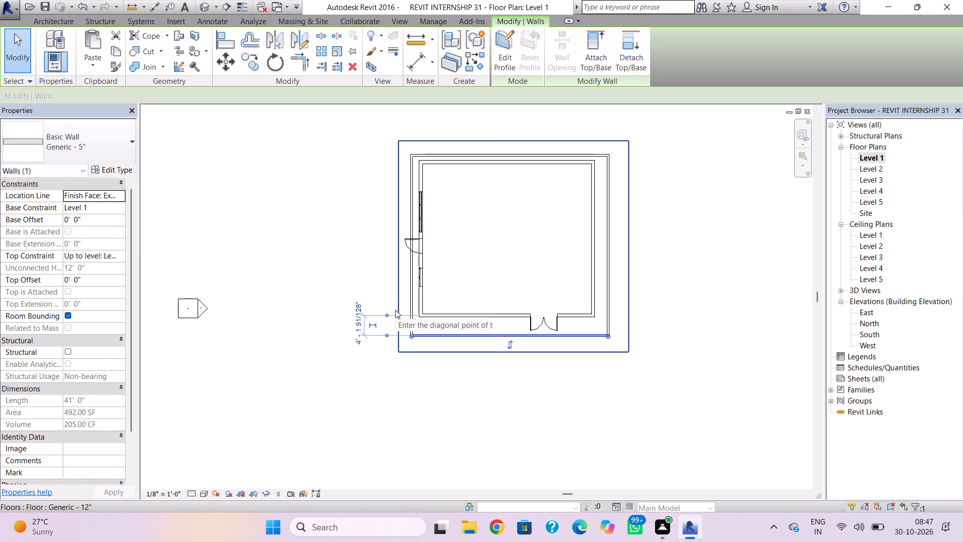
{"action": "left_click", "coordinate": [409, 302], "text": "ctrl"}
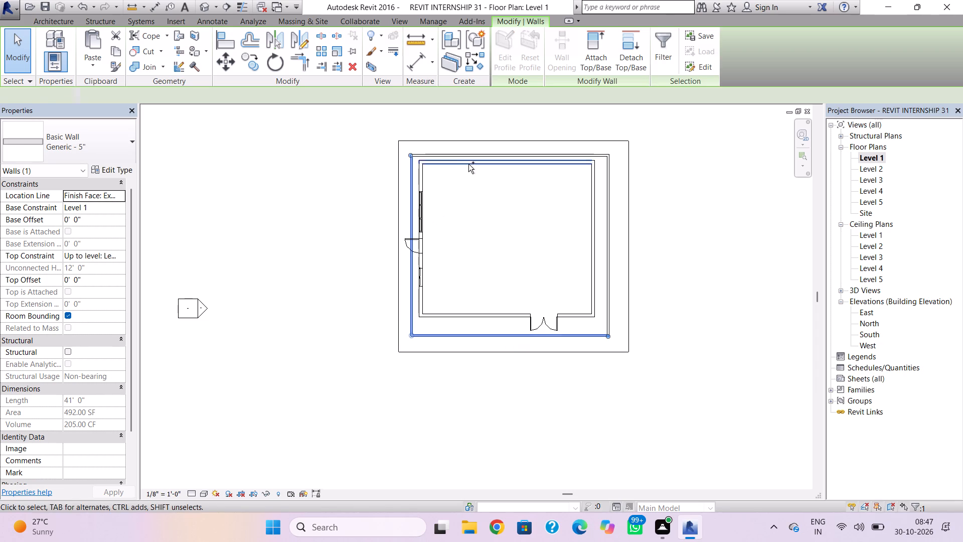
{"action": "left_click", "coordinate": [469, 157], "text": "ctrl"}
{"action": "left_click", "coordinate": [613, 205], "text": "ctrl"}
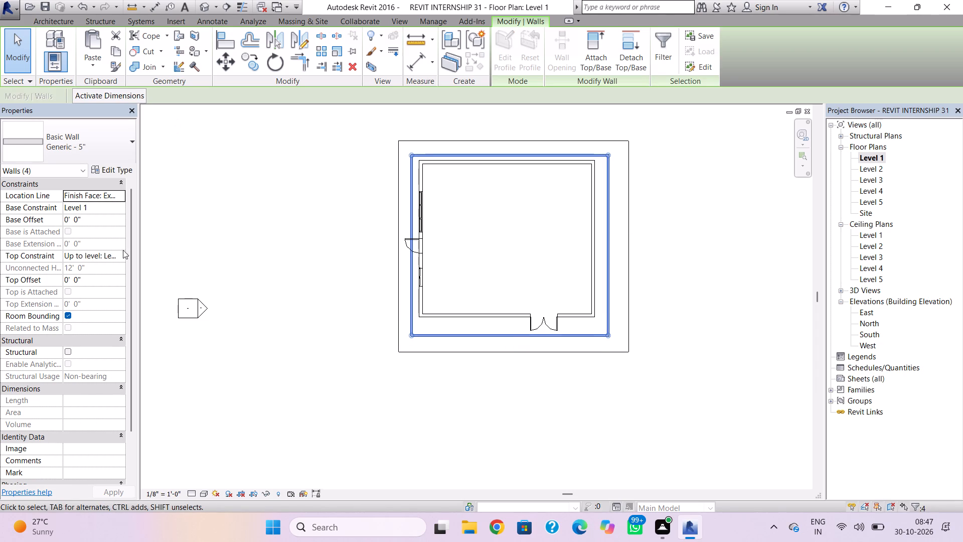
{"action": "left_click", "coordinate": [100, 279]}
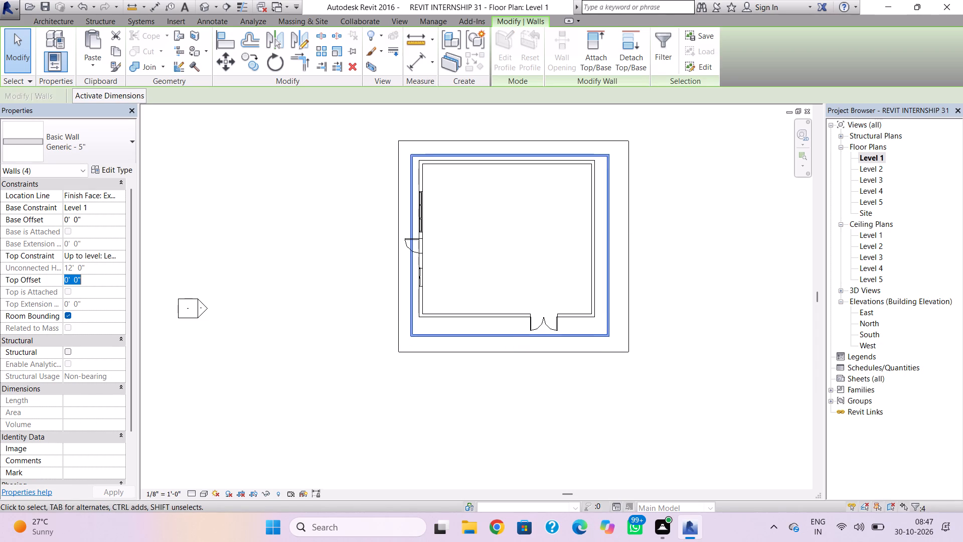
{"action": "key", "text": "minus"}
{"action": "type", "text": "8'"}
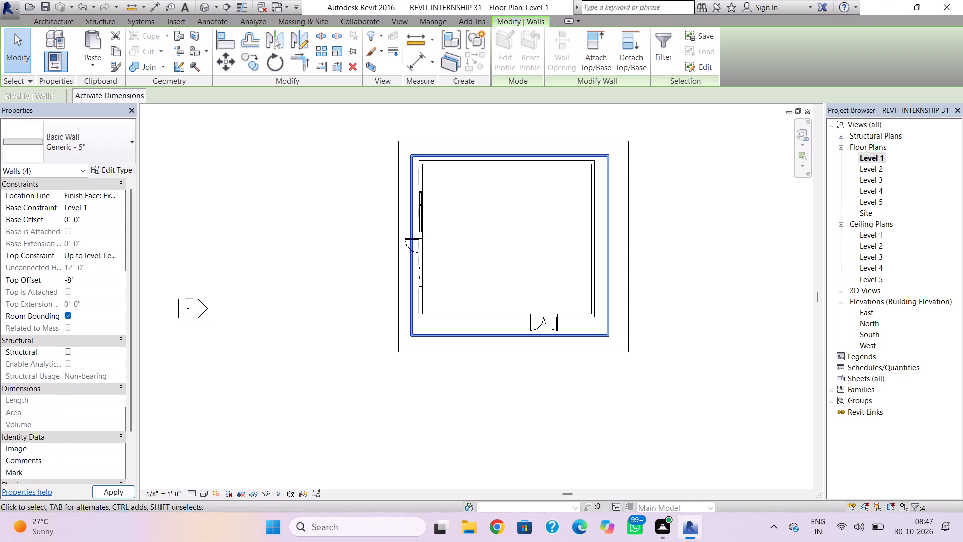
{"action": "key", "text": "Return"}
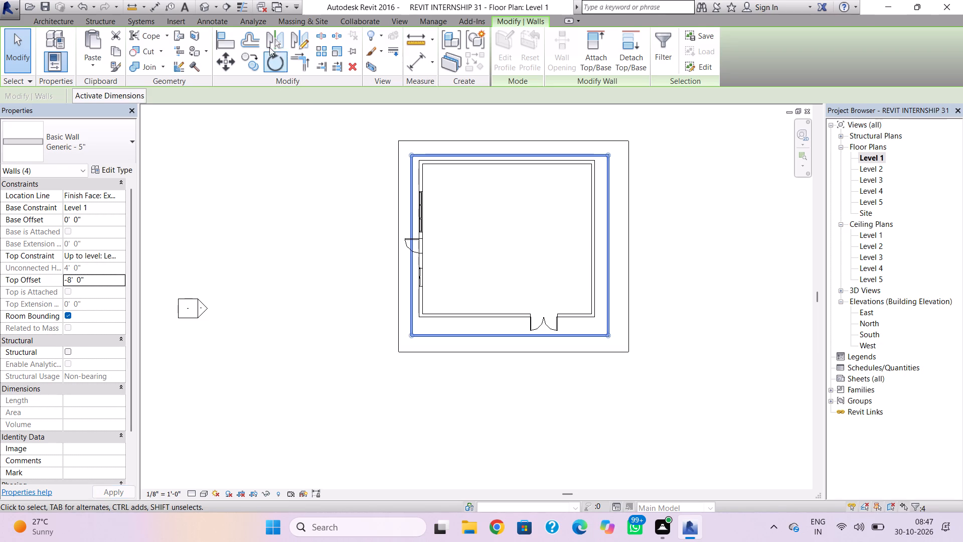
{"action": "left_click", "coordinate": [201, 8]}
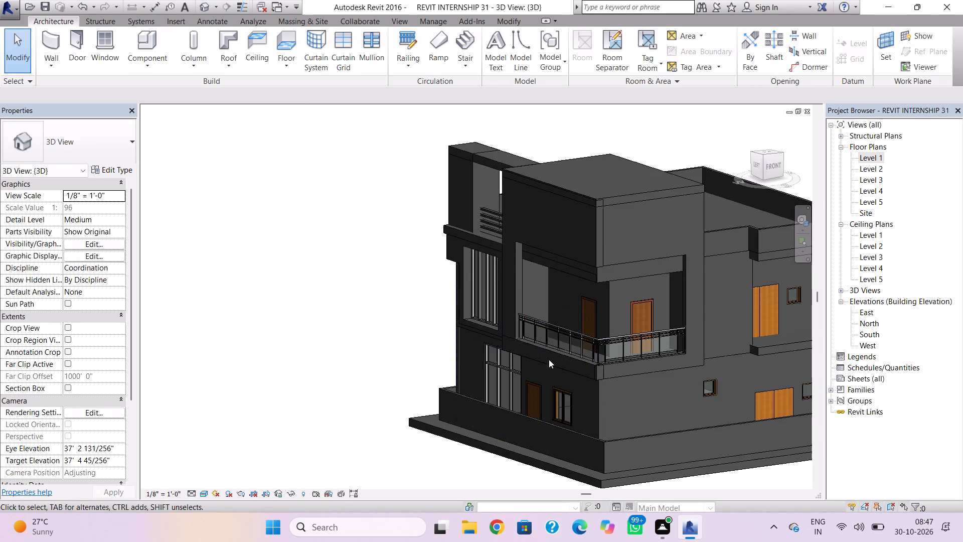
On the Level 1 floor plan, set the top offset of all four boundary walls to -7'-0".
{"action": "double_click", "coordinate": [872, 162]}
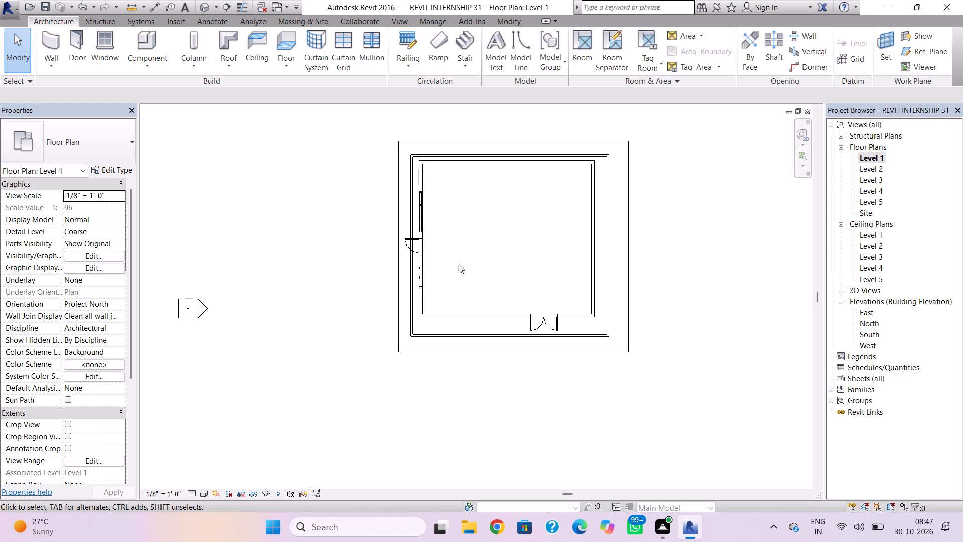
{"action": "left_click", "coordinate": [413, 306]}
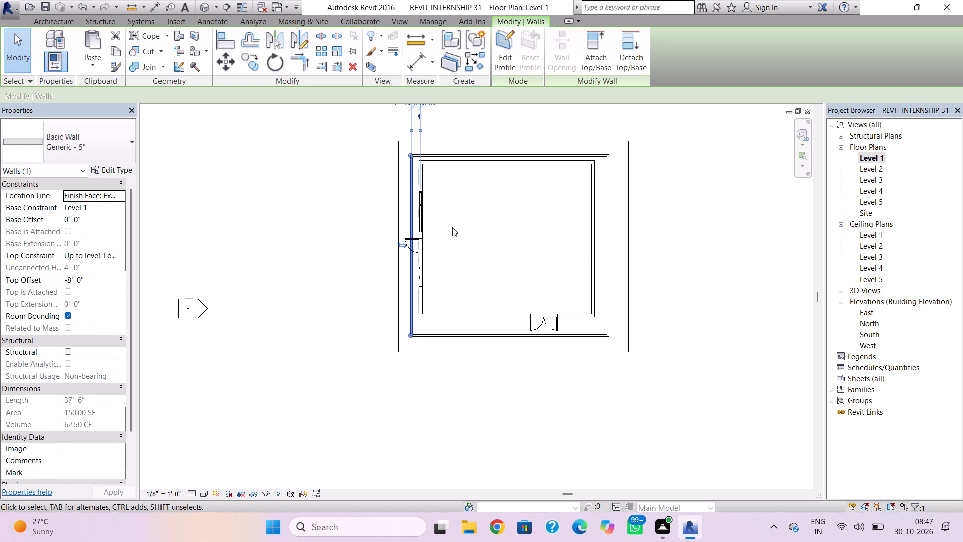
{"action": "left_click", "coordinate": [474, 153], "text": "ctrl"}
{"action": "left_click", "coordinate": [605, 224], "text": "ctrl"}
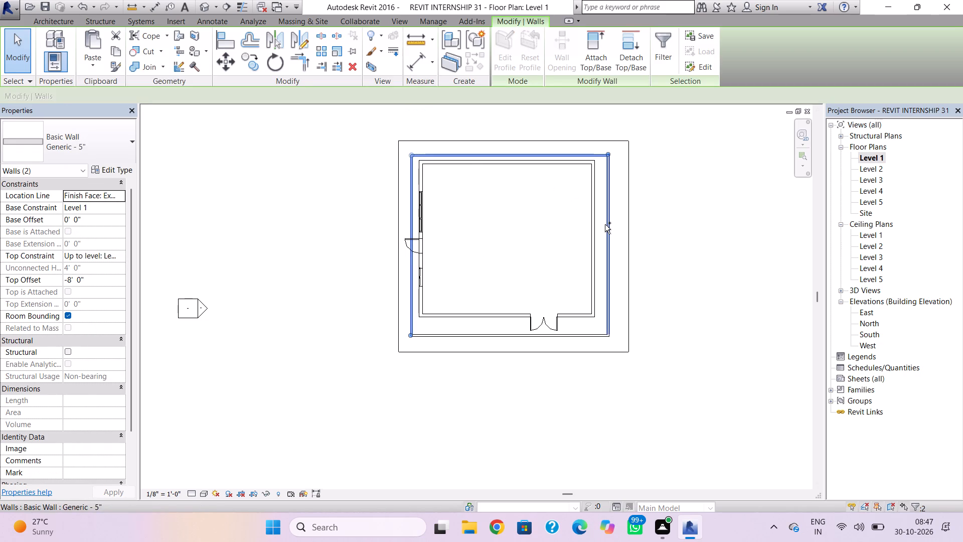
{"action": "left_click", "coordinate": [498, 333], "text": "ctrl"}
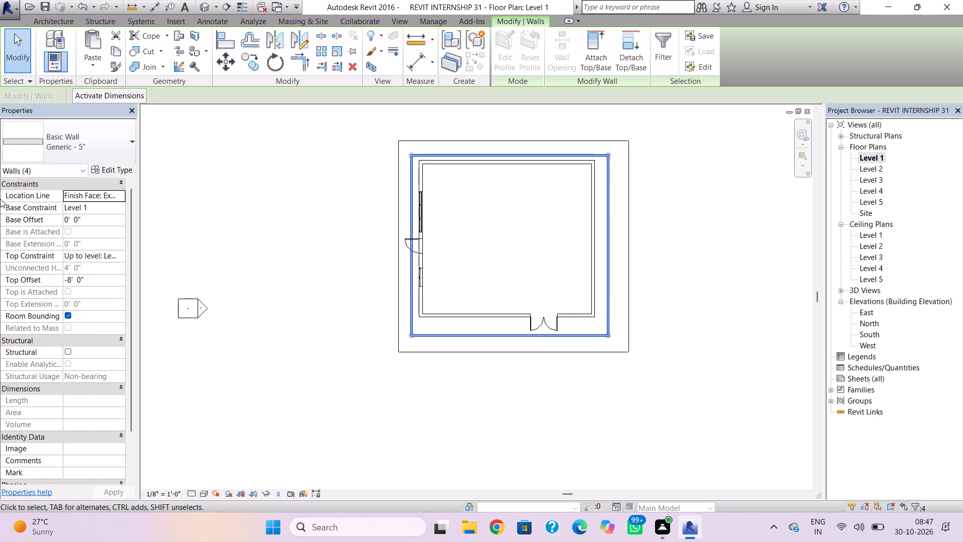
{"action": "left_click", "coordinate": [102, 284]}
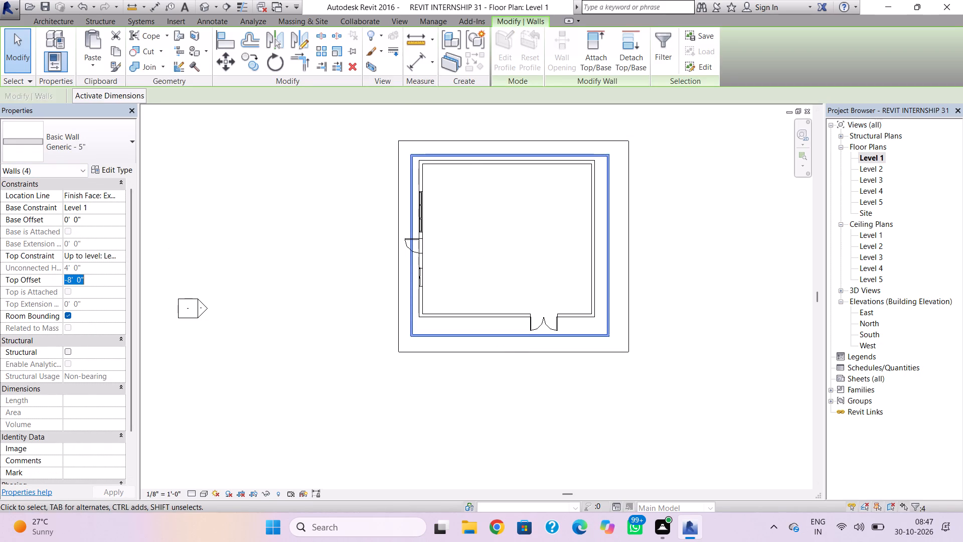
{"action": "left_click", "coordinate": [102, 284]}
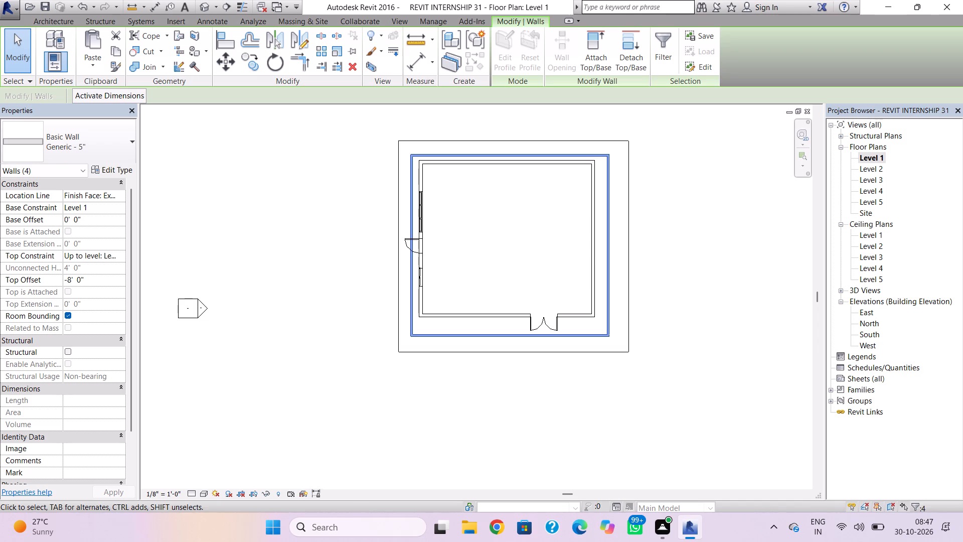
{"action": "key", "text": "BackSpace"}
{"action": "key", "text": "BackSpace"}
{"action": "key", "text": "BackSpace"}
{"action": "key", "text": "BackSpace"}
{"action": "key", "text": "BackSpace"}
{"action": "key", "text": "BackSpace"}
{"action": "key", "text": "7"}
{"action": "key", "text": "apostrophe"}
{"action": "key", "text": "Return"}
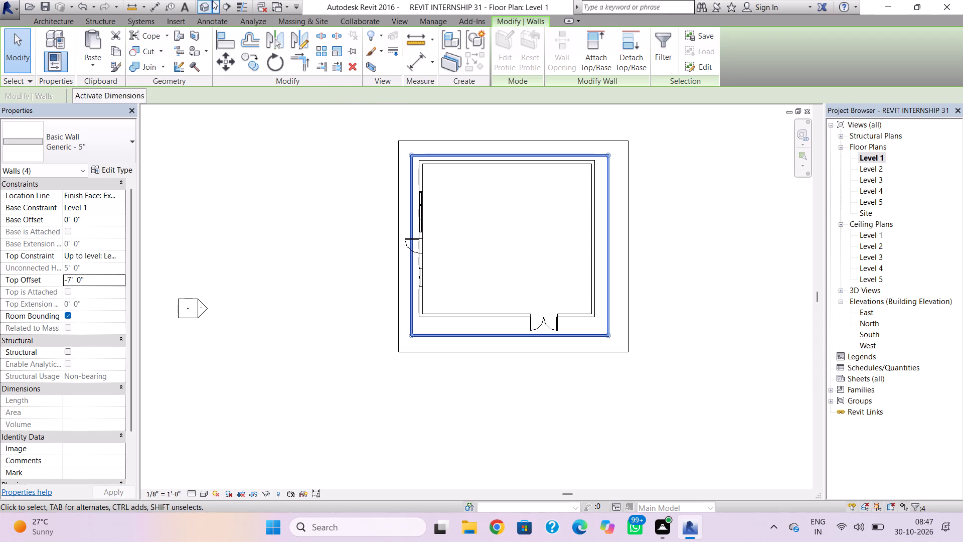
In the 3D view, nudge the boundary wall facing the single entrance door outward toward the slab edge.
{"action": "left_click", "coordinate": [209, 5]}
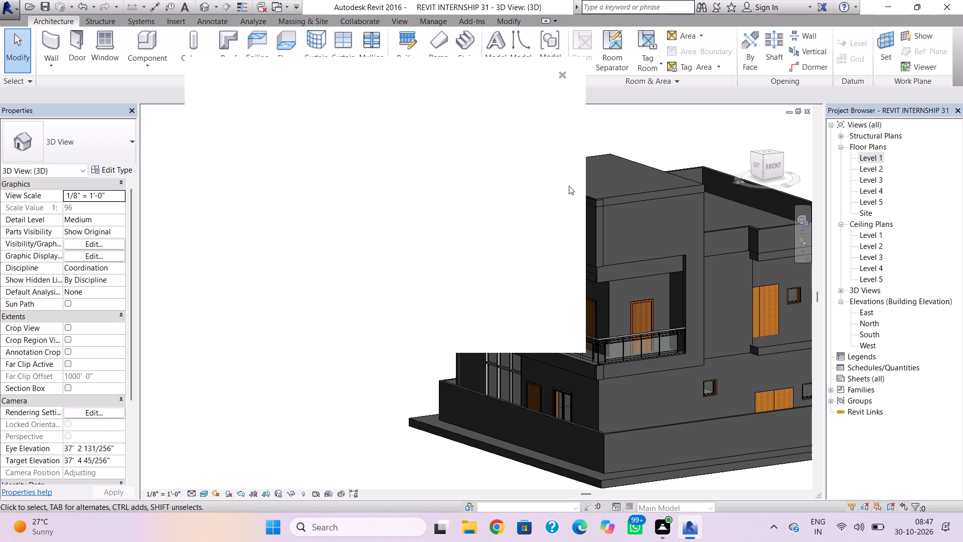
{"action": "left_click", "coordinate": [563, 76]}
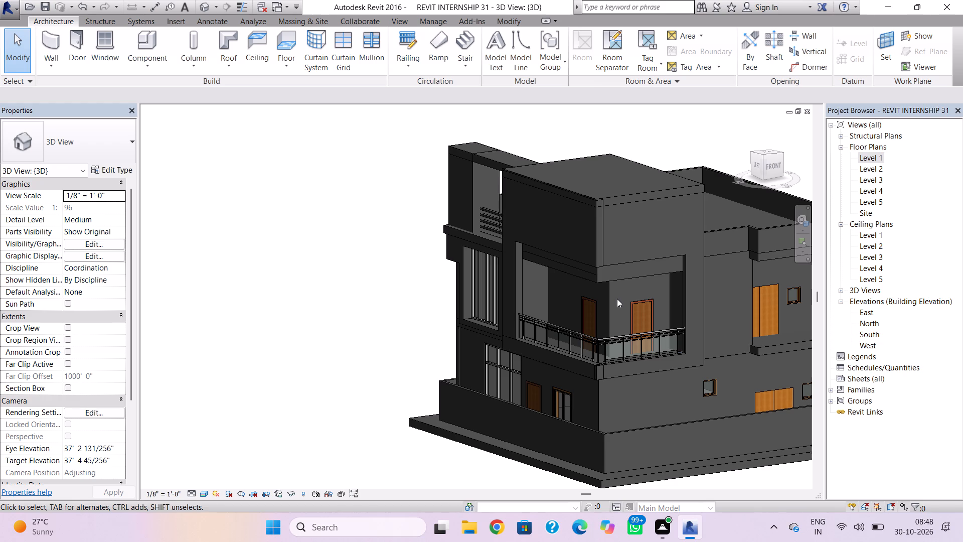
{"action": "right_click_drag", "start_coordinate": [601, 291], "coordinate": [600, 292], "text": "shift"}
{"action": "right_click_drag", "start_coordinate": [600, 292], "coordinate": [553, 332], "text": "shift"}
{"action": "right_click_drag", "start_coordinate": [561, 318], "coordinate": [579, 302], "text": "shift"}
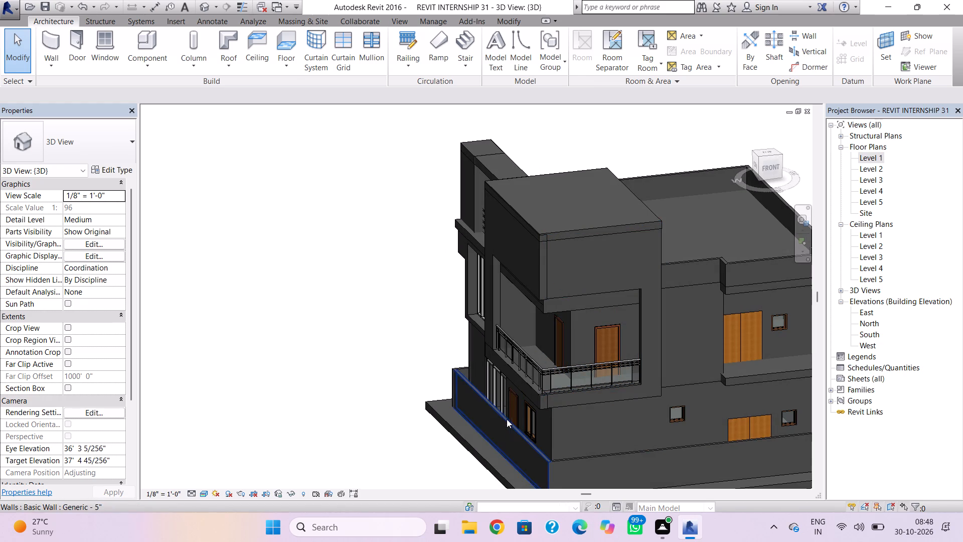
{"action": "left_click", "coordinate": [506, 420]}
{"action": "key", "text": "Left"}
{"action": "key", "text": "Left"}
{"action": "key", "text": "Left"}
{"action": "key", "text": "Left"}
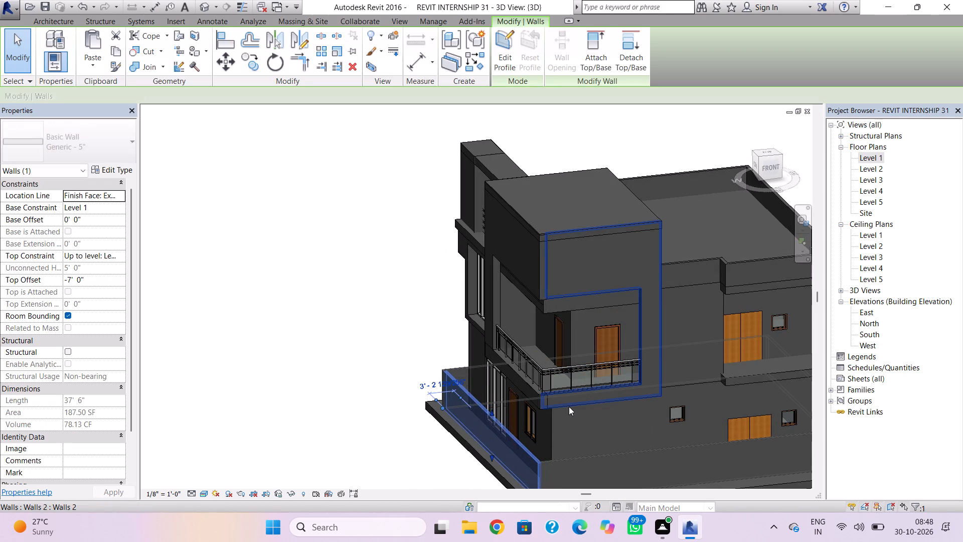
{"action": "key", "text": "Left"}
{"action": "left_click", "coordinate": [398, 320]}
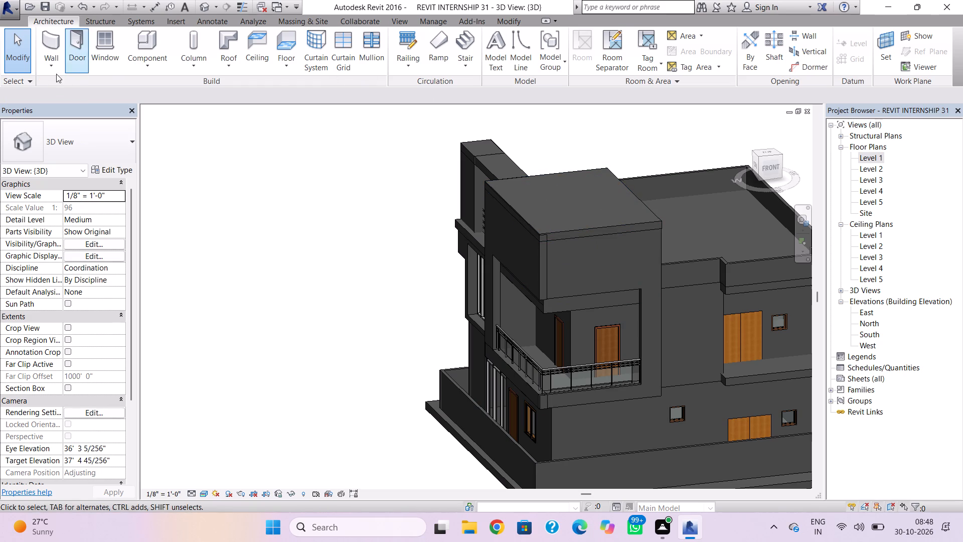
Start a new in-place model in the Walls category, keeping the default name.
{"action": "left_click", "coordinate": [152, 66]}
{"action": "left_click", "coordinate": [165, 114]}
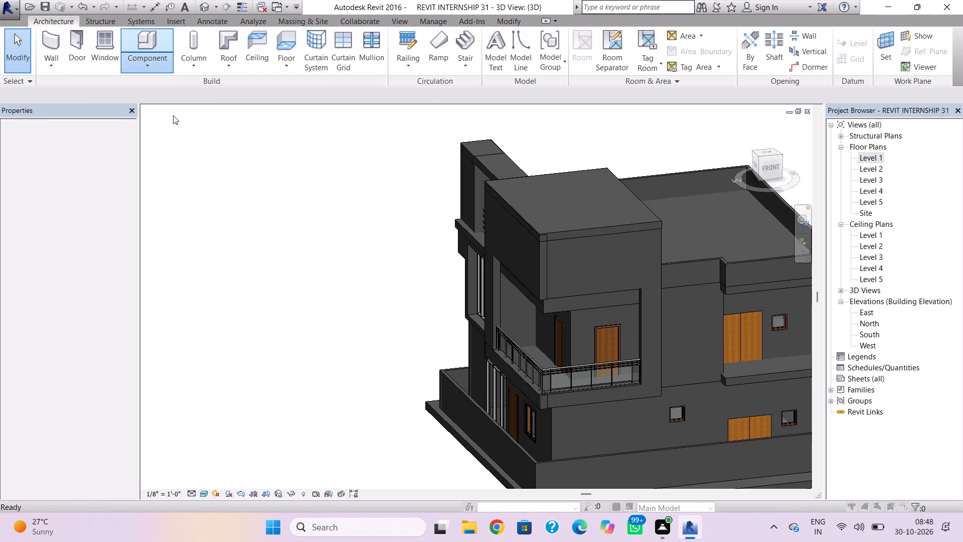
{"action": "left_click_drag", "start_coordinate": [563, 191], "coordinate": [575, 278]}
{"action": "left_click", "coordinate": [414, 251]}
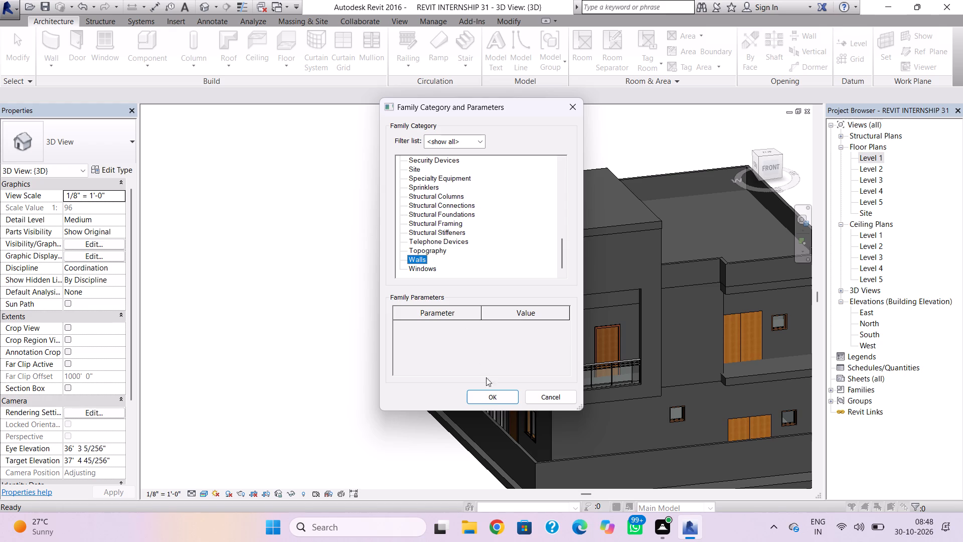
{"action": "left_click", "coordinate": [493, 396]}
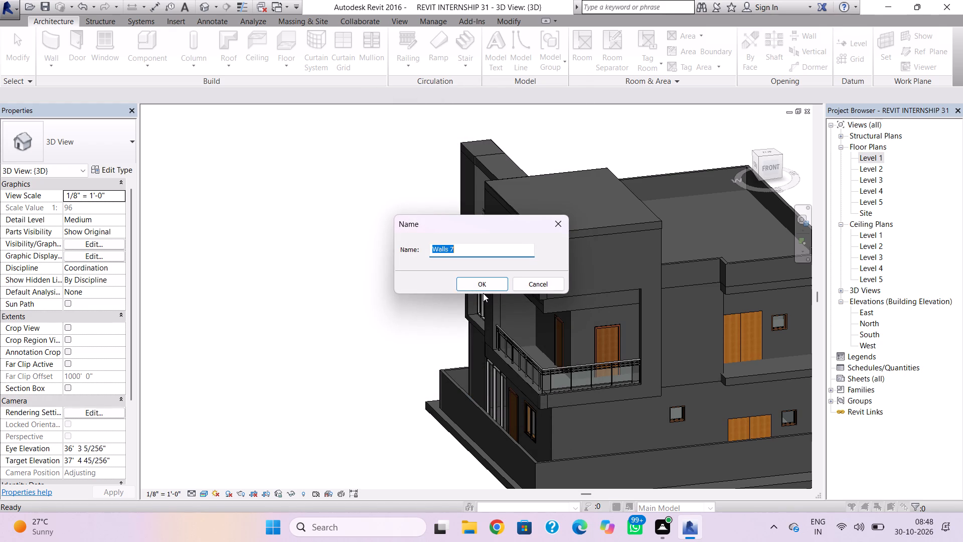
{"action": "left_click", "coordinate": [483, 293]}
{"action": "left_click", "coordinate": [485, 289]}
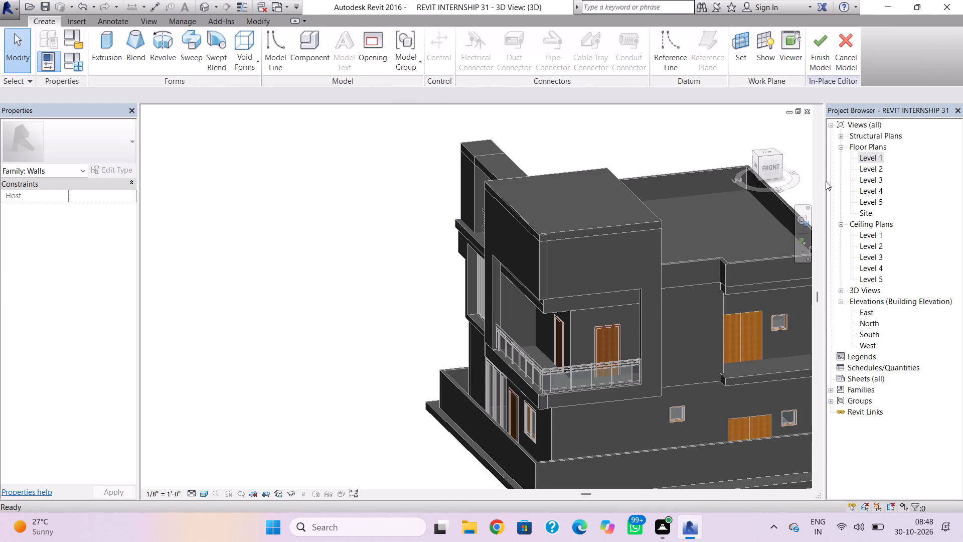
On the Level 1 floor plan, set the work plane by picking the floor slab's south edge.
{"action": "double_click", "coordinate": [874, 155]}
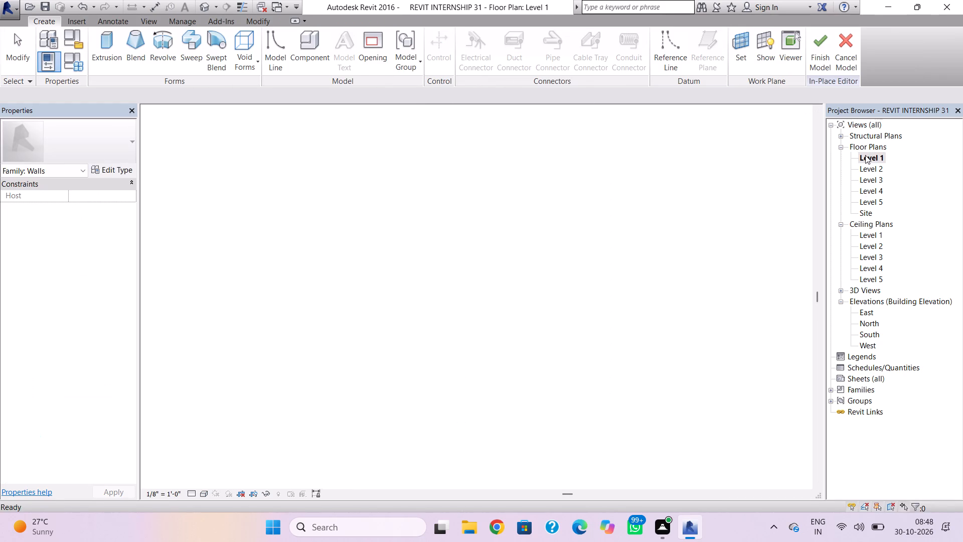
{"action": "left_click", "coordinate": [747, 52]}
{"action": "left_click", "coordinate": [450, 288]}
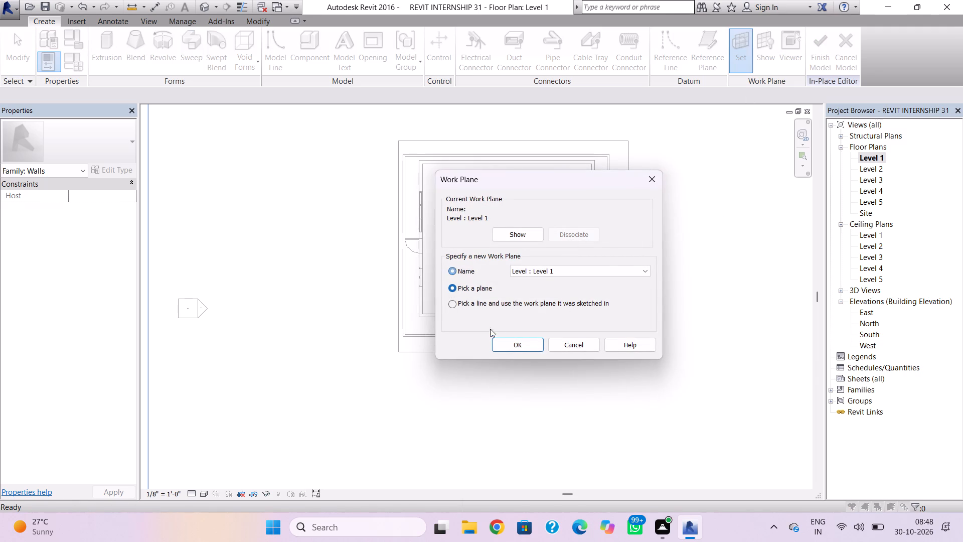
{"action": "left_click", "coordinate": [506, 344]}
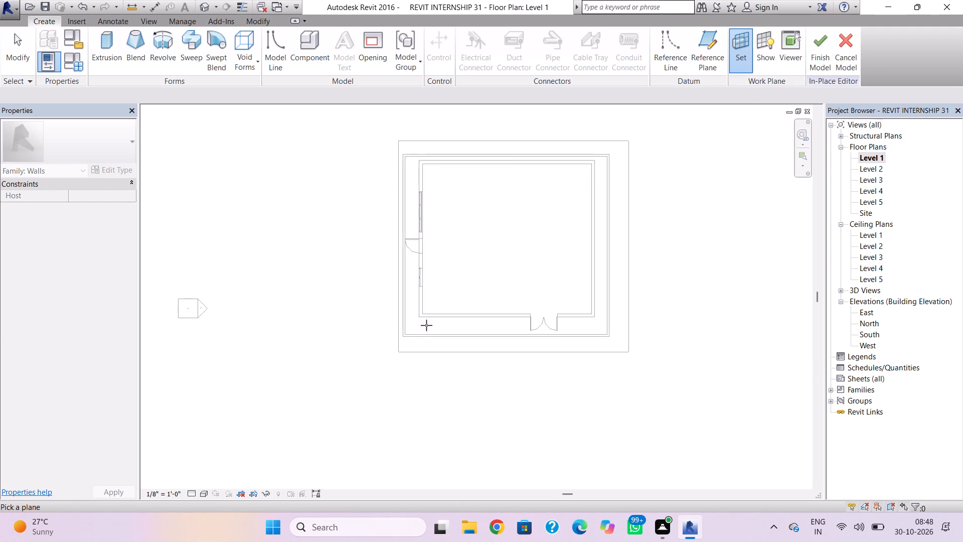
{"action": "scroll", "coordinate": [409, 335], "scroll_direction": "up", "scroll_amount": 4}
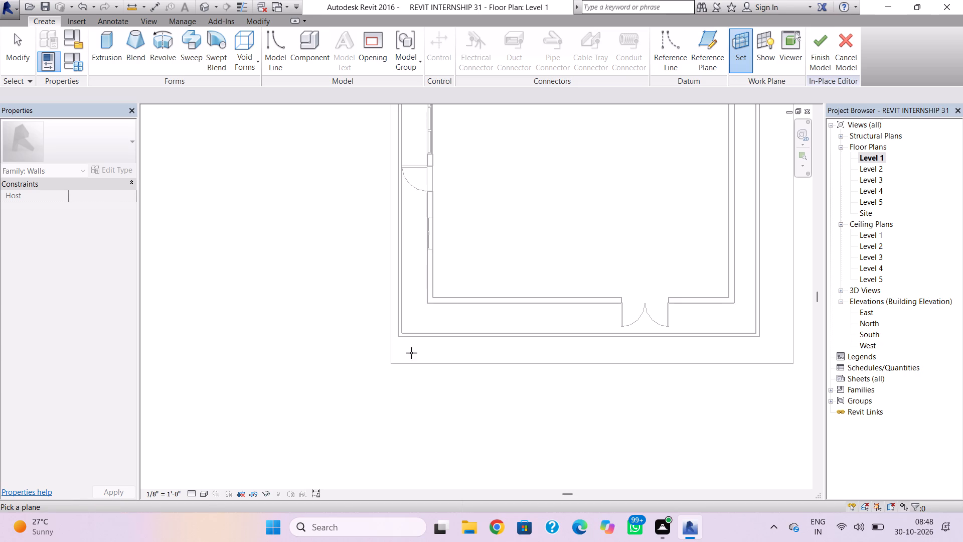
{"action": "left_click", "coordinate": [413, 361]}
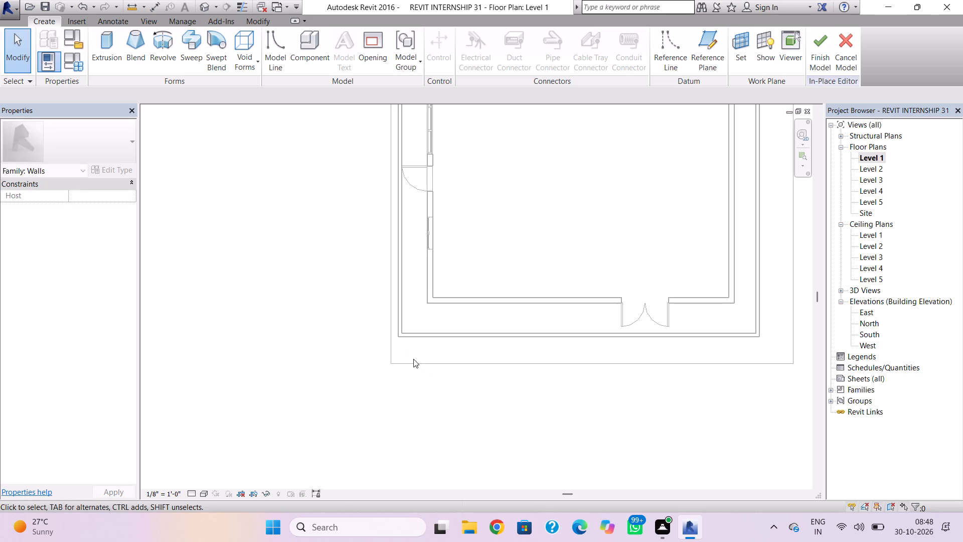
Extrude two side-by-side rectangles, each about 0'-6" by 1'-0", across the south boundary wall near its southwest corner, 1'-0" deep, and finish the in-place model.
{"action": "left_click", "coordinate": [107, 55]}
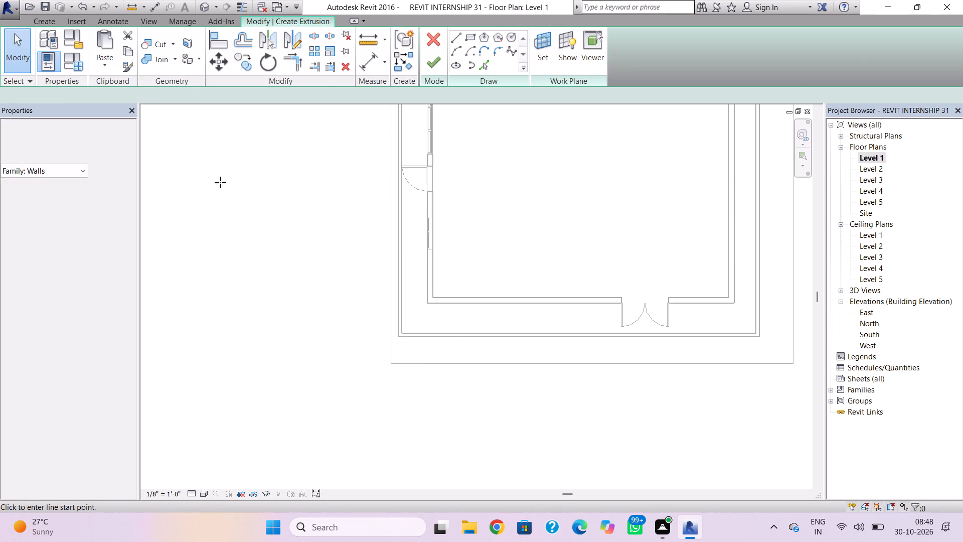
{"action": "left_click", "coordinate": [466, 40]}
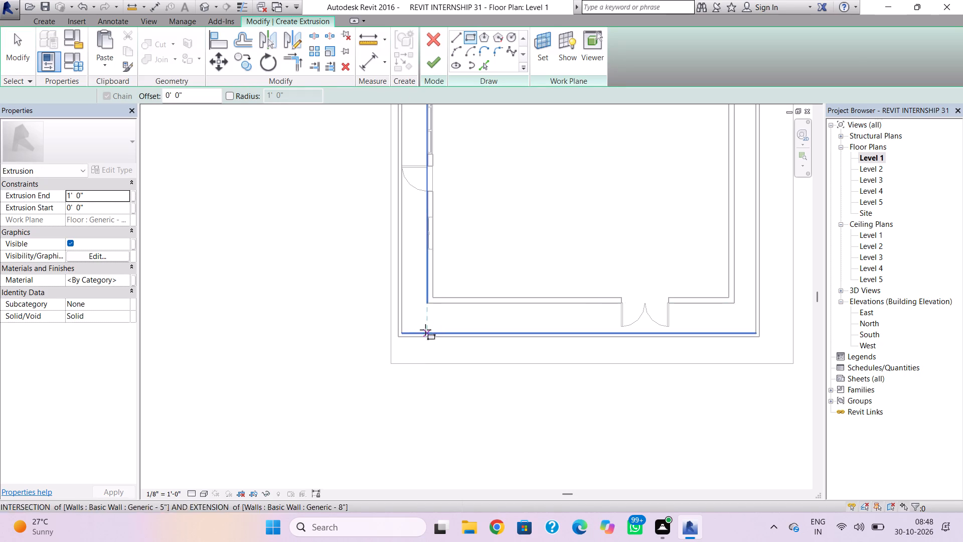
{"action": "scroll", "coordinate": [419, 325], "scroll_direction": "up", "scroll_amount": 4}
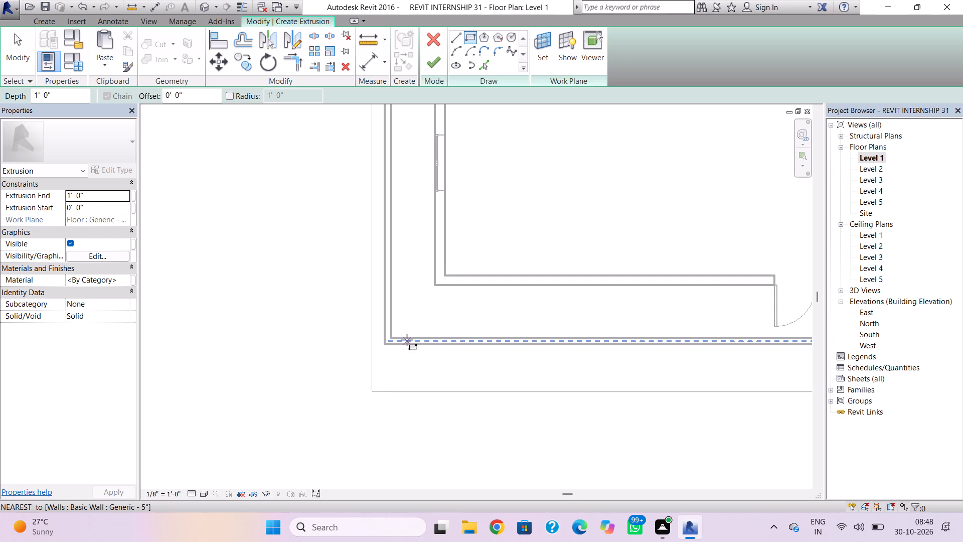
{"action": "scroll", "coordinate": [407, 340], "scroll_direction": "up", "scroll_amount": 3}
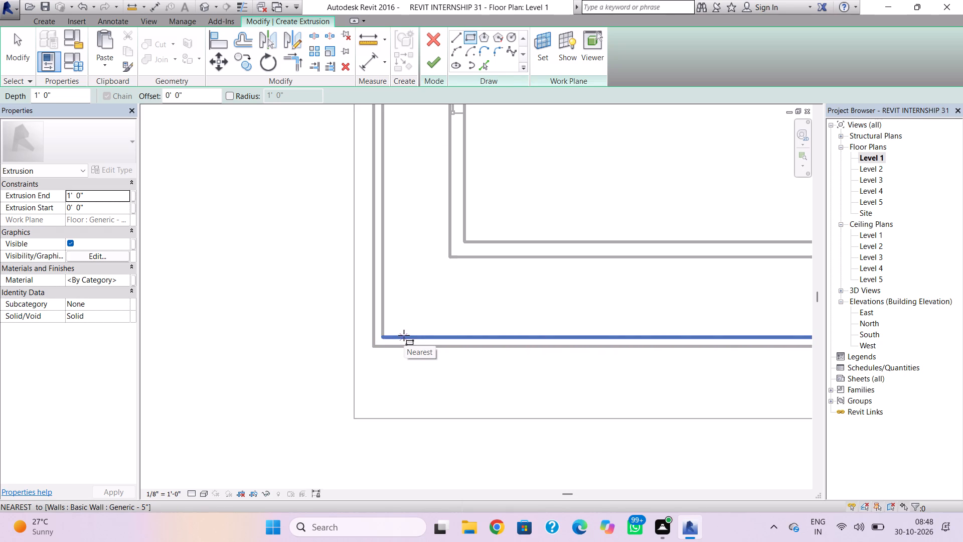
{"action": "scroll", "coordinate": [402, 332], "scroll_direction": "up", "scroll_amount": 4}
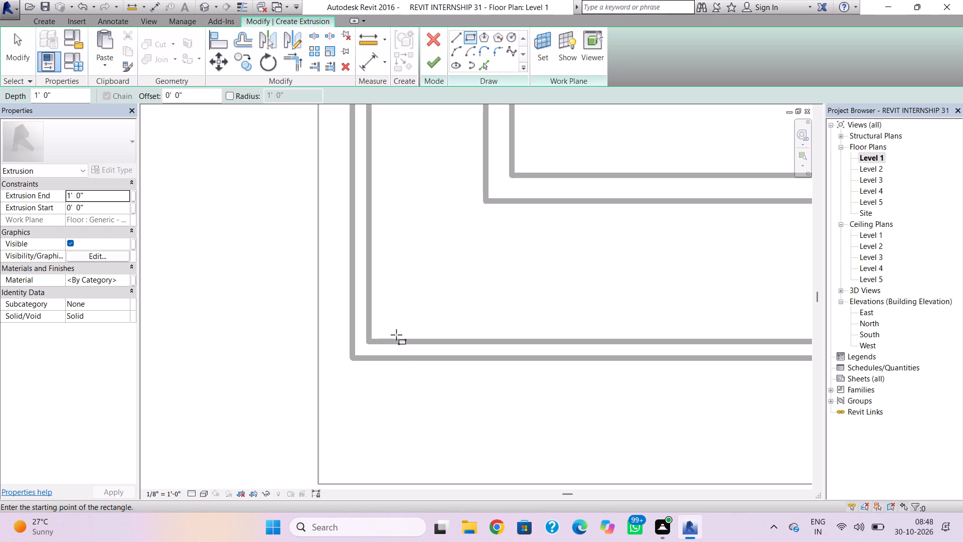
{"action": "left_click", "coordinate": [397, 329]}
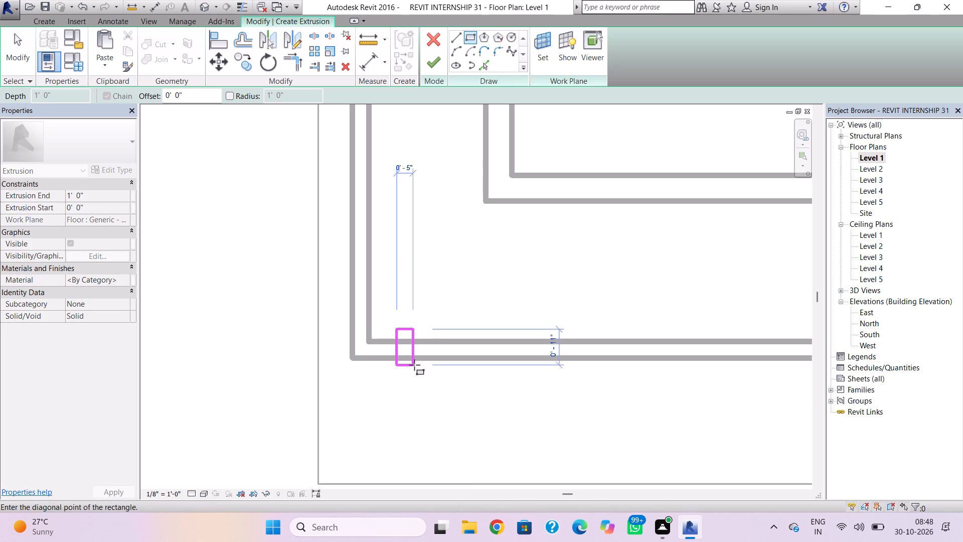
{"action": "left_click", "coordinate": [416, 369]}
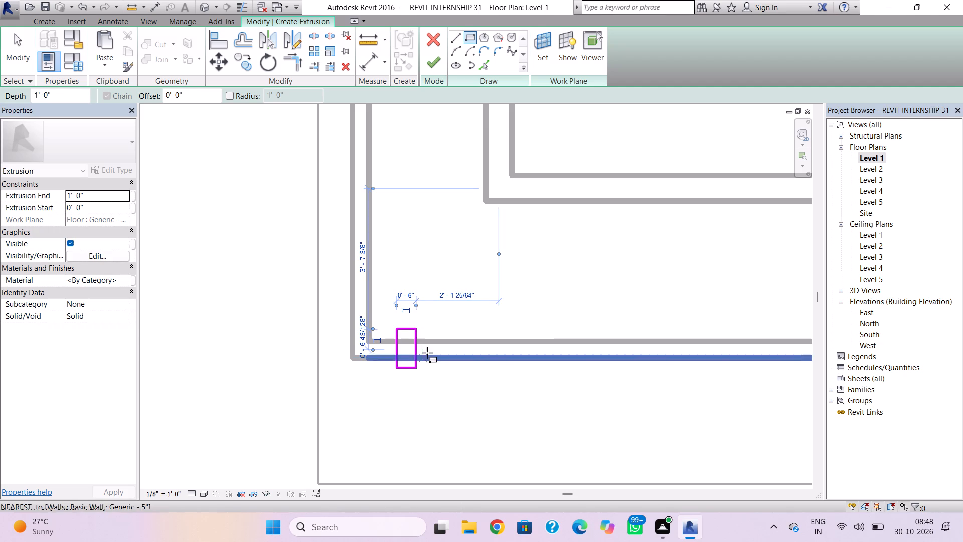
{"action": "left_click", "coordinate": [425, 329]}
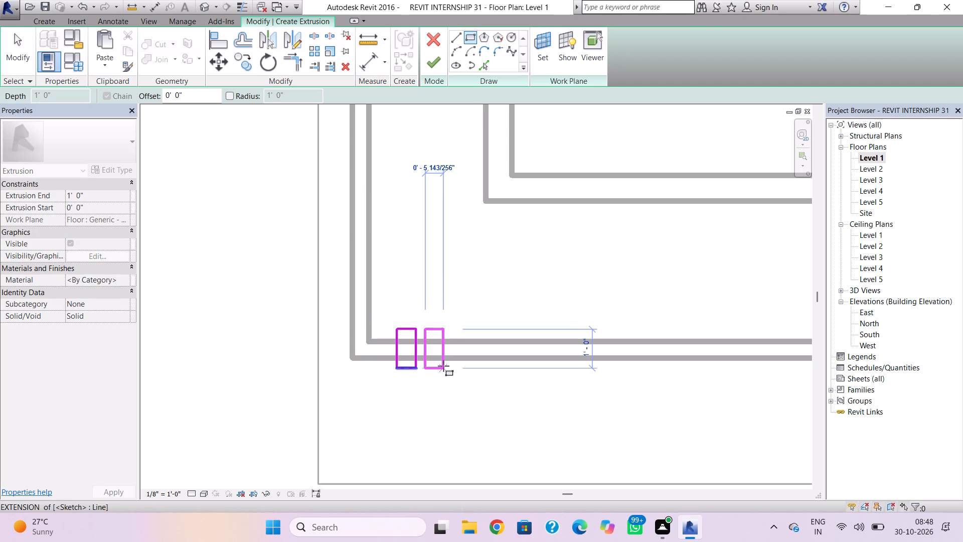
{"action": "left_click", "coordinate": [443, 366]}
{"action": "left_click", "coordinate": [436, 68]}
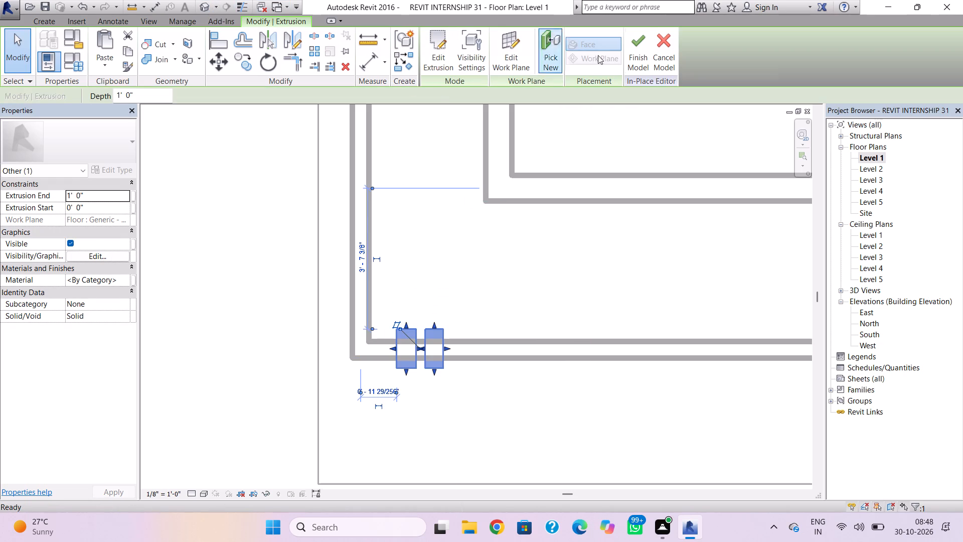
{"action": "left_click", "coordinate": [643, 43]}
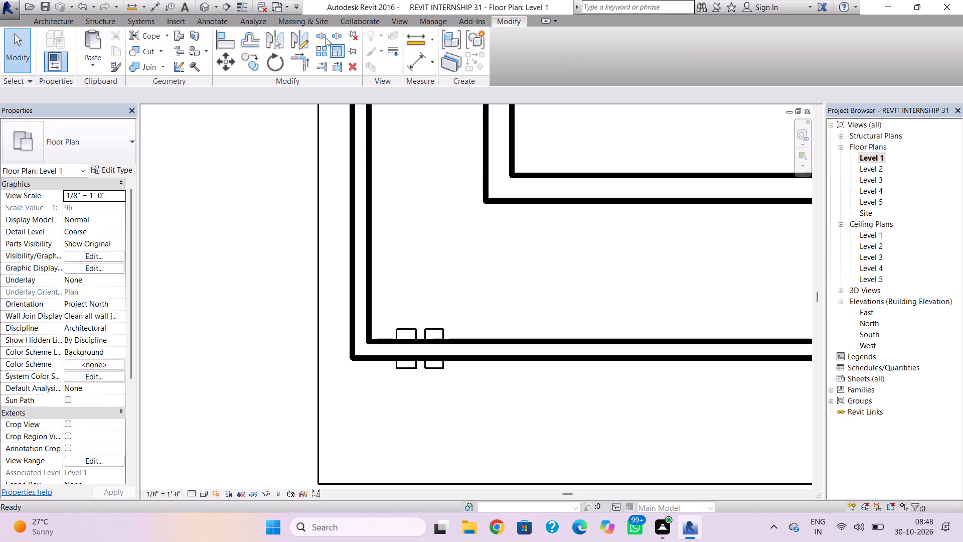
In the 3D view, stretch the twin blocks at the southwest boundary corner upward until they rise just above the boundary wall's top.
{"action": "left_click", "coordinate": [209, 10]}
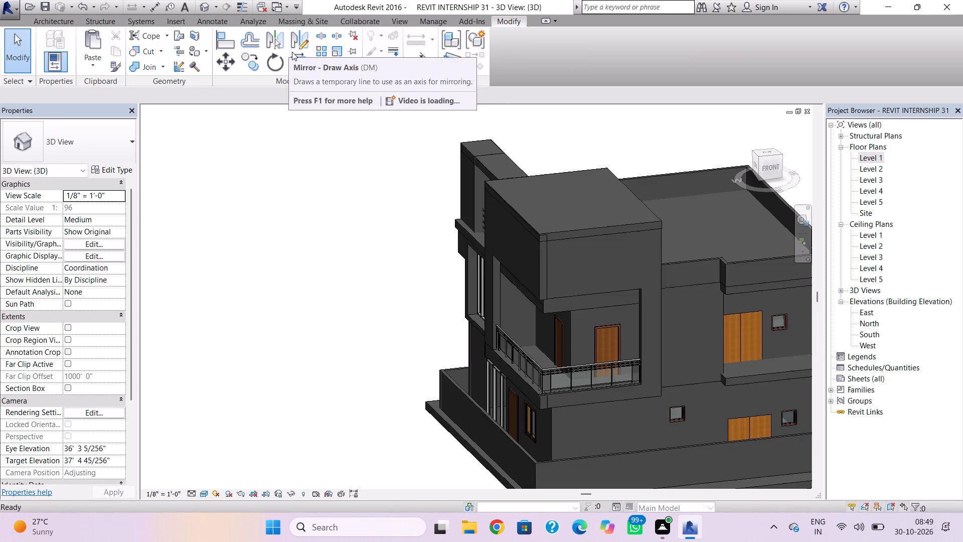
{"action": "scroll", "coordinate": [588, 404], "scroll_direction": "down", "scroll_amount": 2}
{"action": "middle_click_drag", "start_coordinate": [506, 239], "coordinate": [505, 234]}
{"action": "scroll", "coordinate": [505, 234], "scroll_direction": "up", "scroll_amount": 1}
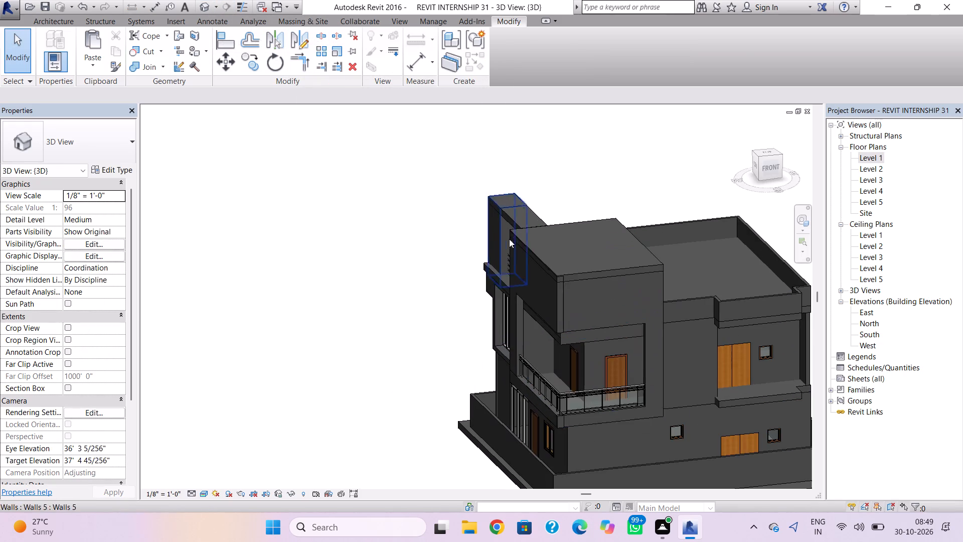
{"action": "scroll", "coordinate": [607, 391], "scroll_direction": "down", "scroll_amount": 1}
{"action": "middle_click_drag", "start_coordinate": [606, 386], "coordinate": [585, 324]}
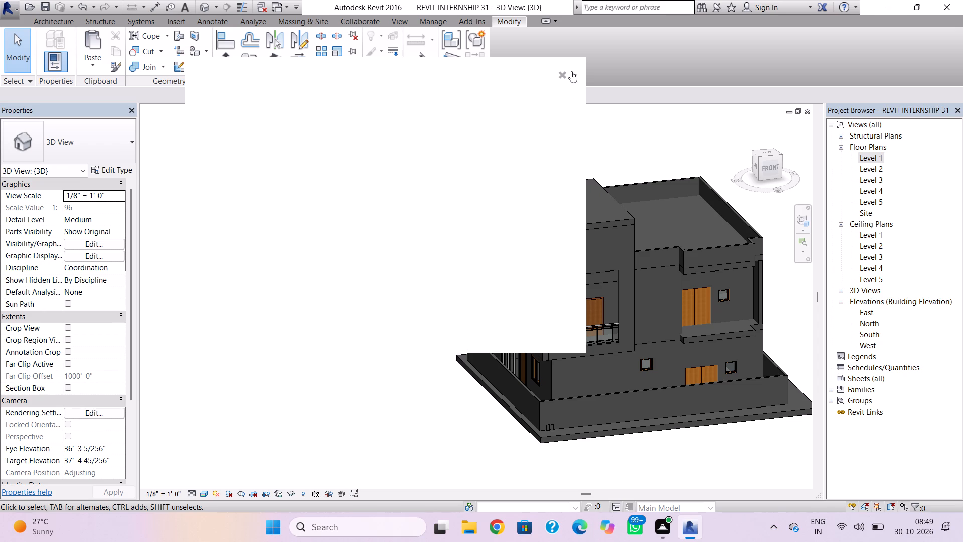
{"action": "left_click", "coordinate": [561, 75]}
{"action": "left_click", "coordinate": [549, 430]}
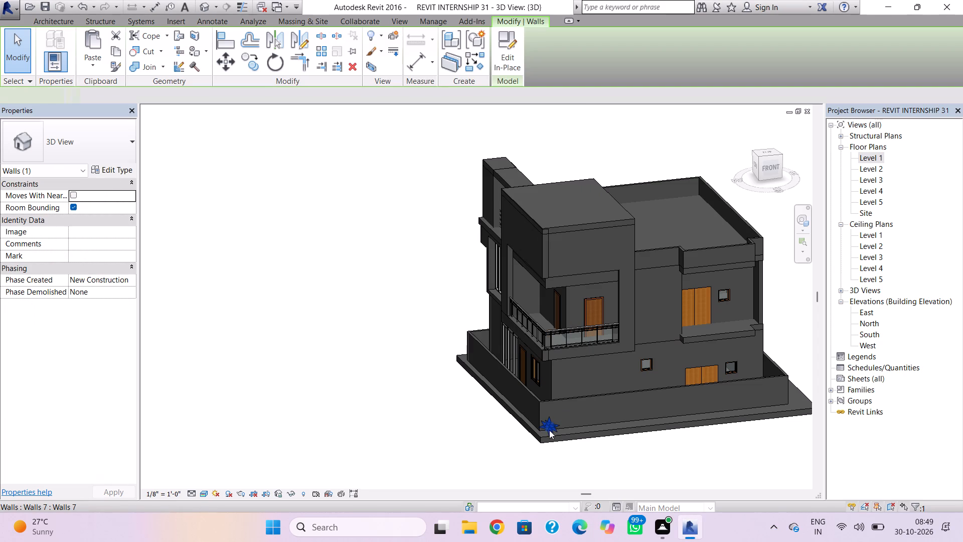
{"action": "scroll", "coordinate": [552, 425], "scroll_direction": "up", "scroll_amount": 17}
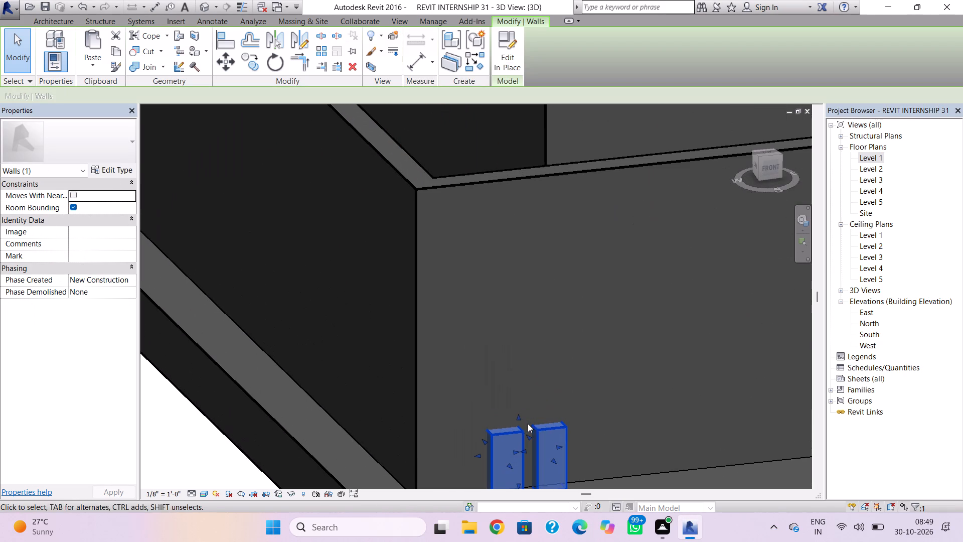
{"action": "left_click_drag", "start_coordinate": [520, 415], "coordinate": [517, 143]}
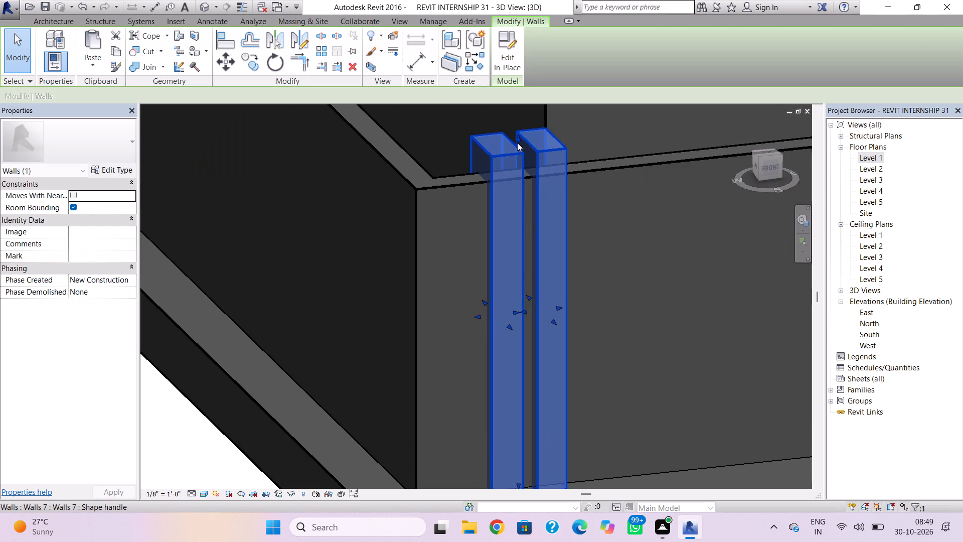
Stretch the twin blocks further upward into posts about twice the boundary wall's height, and view them from the corner.
{"action": "scroll", "coordinate": [517, 147], "scroll_direction": "down", "scroll_amount": 1}
{"action": "middle_click_drag", "start_coordinate": [523, 166], "coordinate": [561, 355]}
{"action": "left_click", "coordinate": [560, 332]}
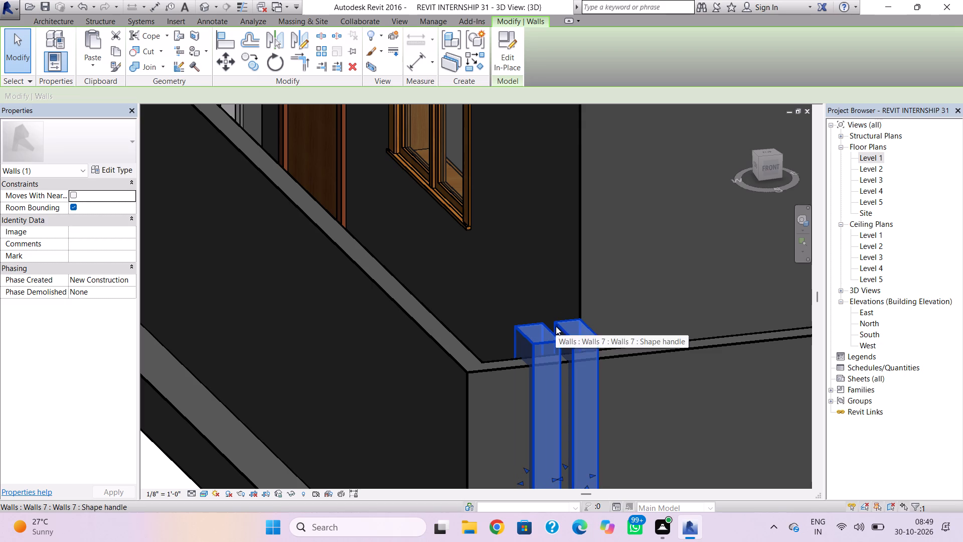
{"action": "left_click_drag", "start_coordinate": [556, 326], "coordinate": [560, 161]}
{"action": "scroll", "coordinate": [557, 218], "scroll_direction": "down", "scroll_amount": 2}
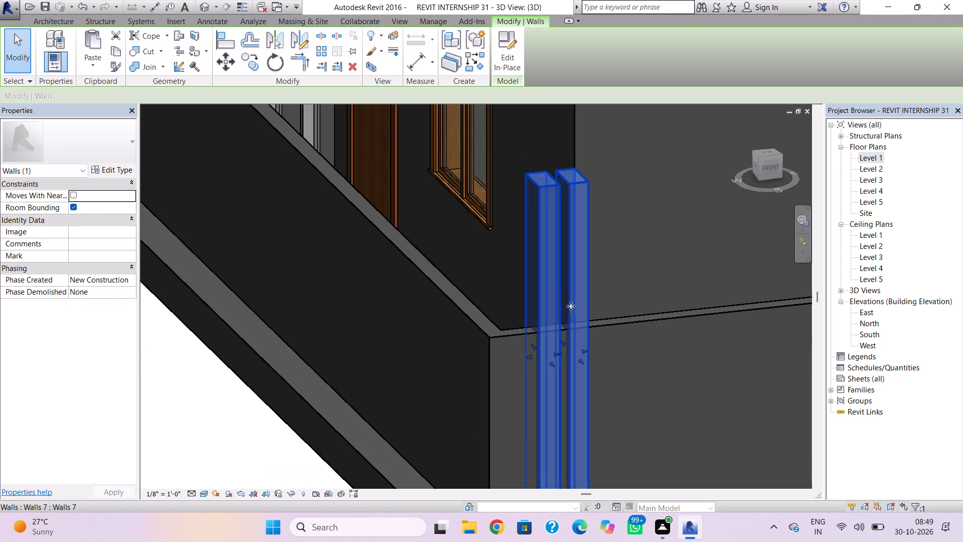
{"action": "scroll", "coordinate": [574, 302], "scroll_direction": "down", "scroll_amount": 2}
{"action": "middle_click_drag", "start_coordinate": [589, 343], "coordinate": [609, 405]}
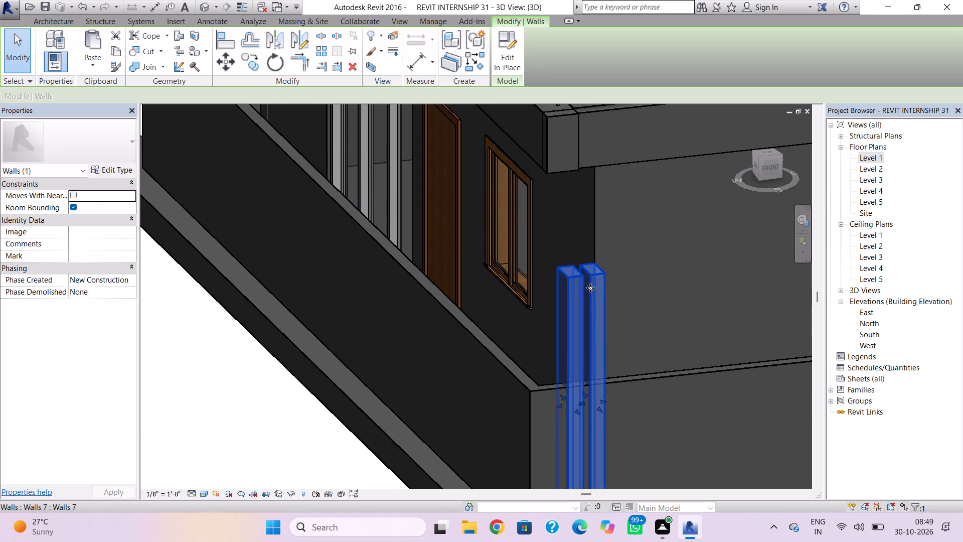
{"action": "left_click_drag", "start_coordinate": [583, 268], "coordinate": [583, 225]}
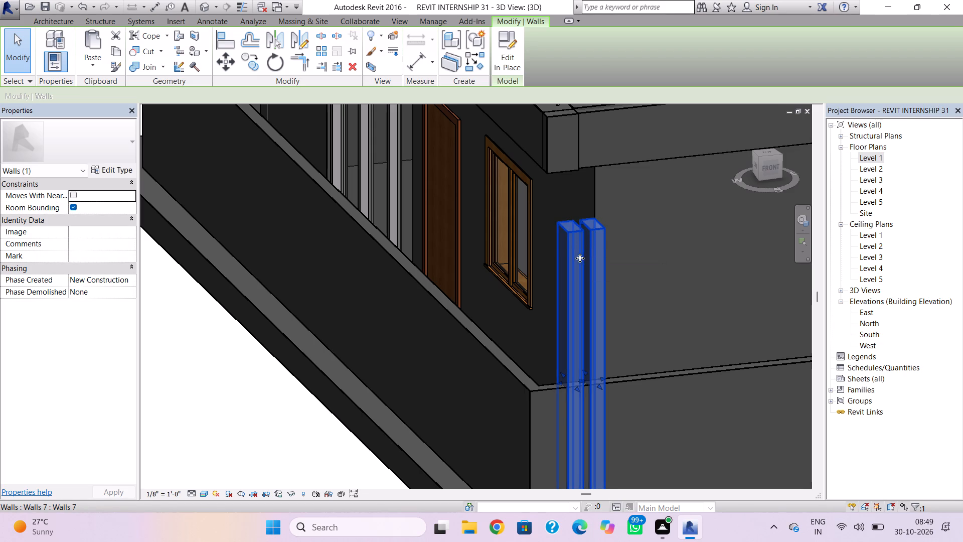
{"action": "right_click_drag", "start_coordinate": [581, 264], "coordinate": [597, 265], "text": "shift"}
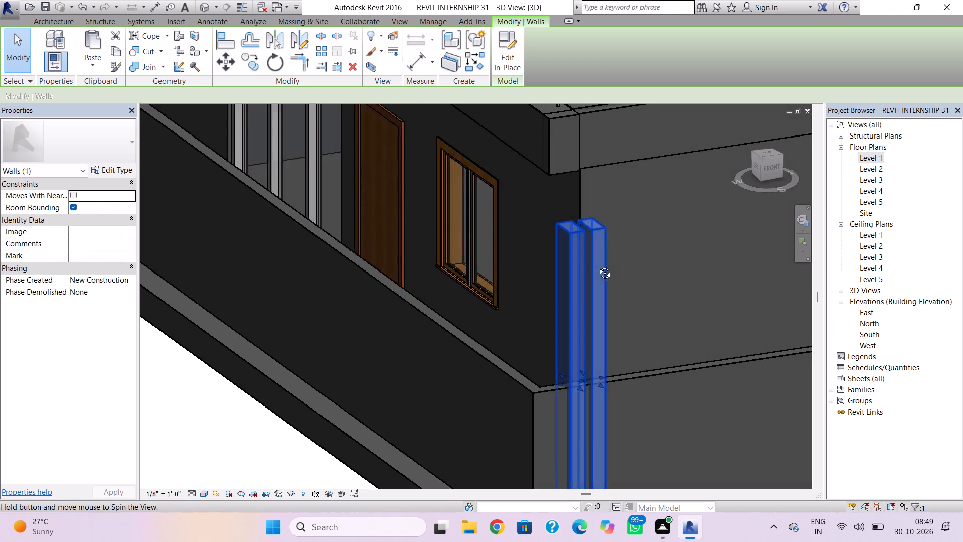
{"action": "right_click_drag", "start_coordinate": [597, 265], "coordinate": [644, 276], "text": "shift"}
{"action": "right_click_drag", "start_coordinate": [612, 285], "coordinate": [571, 295], "text": "shift"}
{"action": "scroll", "coordinate": [560, 300], "scroll_direction": "down", "scroll_amount": 5}
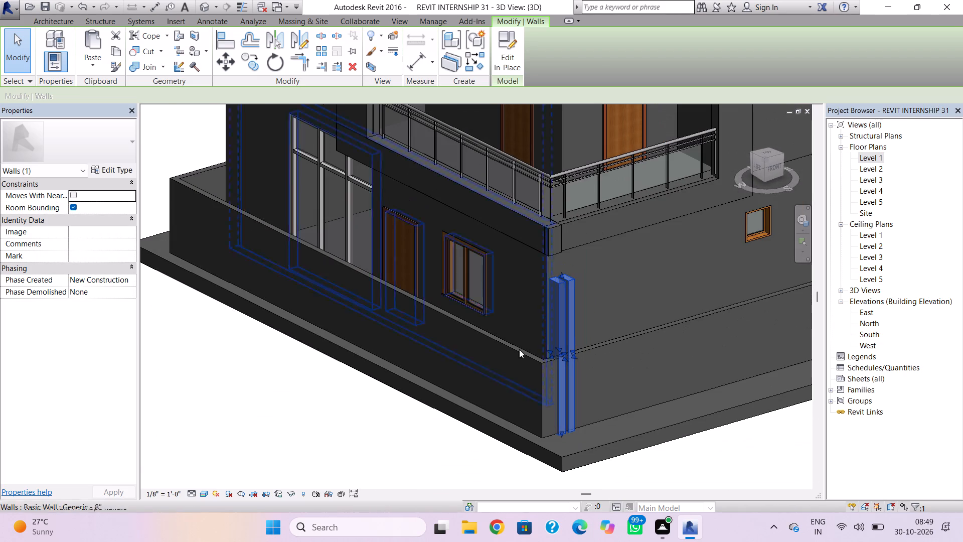
On the Level 1 floor plan, copy the twin posts and paste them onto the north boundary wall near its northwest corner.
{"action": "double_click", "coordinate": [873, 158]}
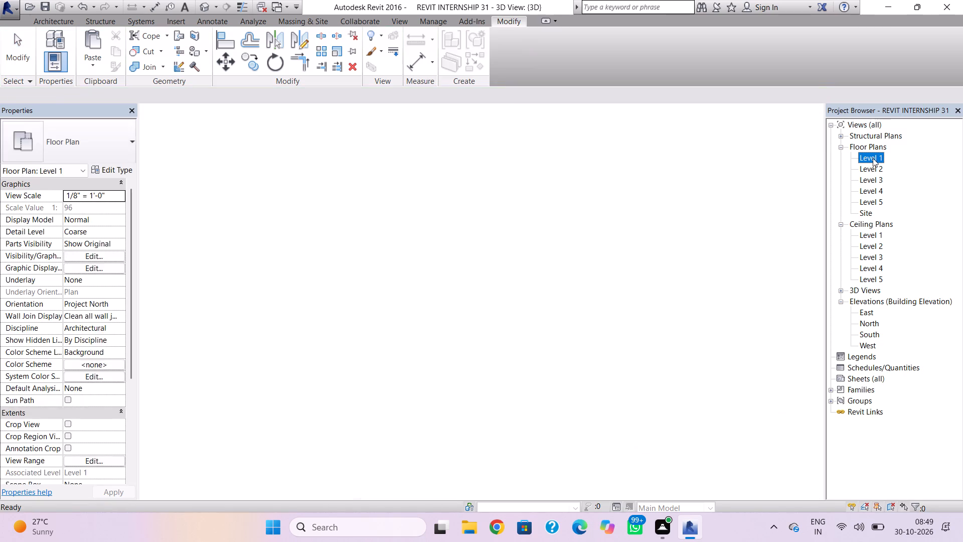
{"action": "scroll", "coordinate": [485, 359], "scroll_direction": "down", "scroll_amount": 4}
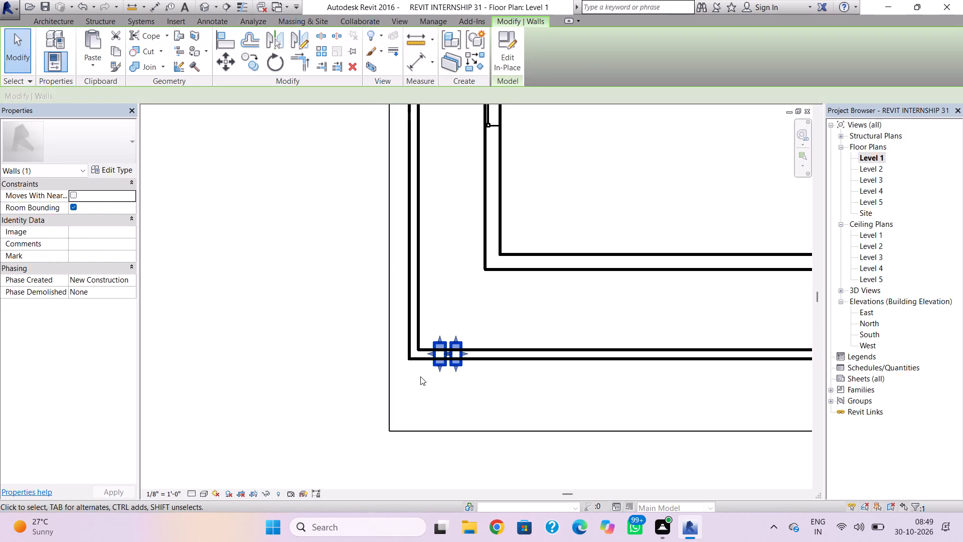
{"action": "key", "text": "ctrl+c"}
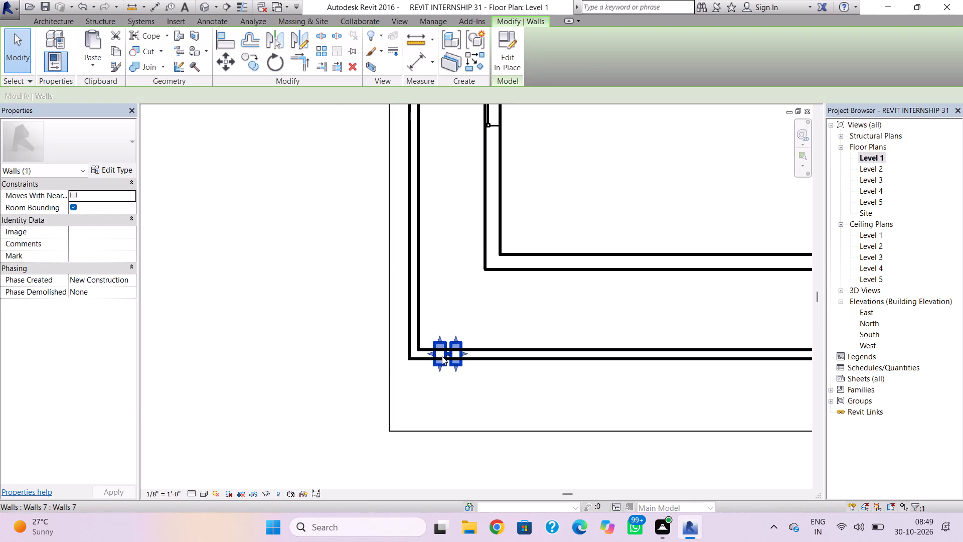
{"action": "middle_click_drag", "start_coordinate": [496, 297], "coordinate": [496, 479]}
{"action": "scroll", "coordinate": [459, 314], "scroll_direction": "down", "scroll_amount": 4}
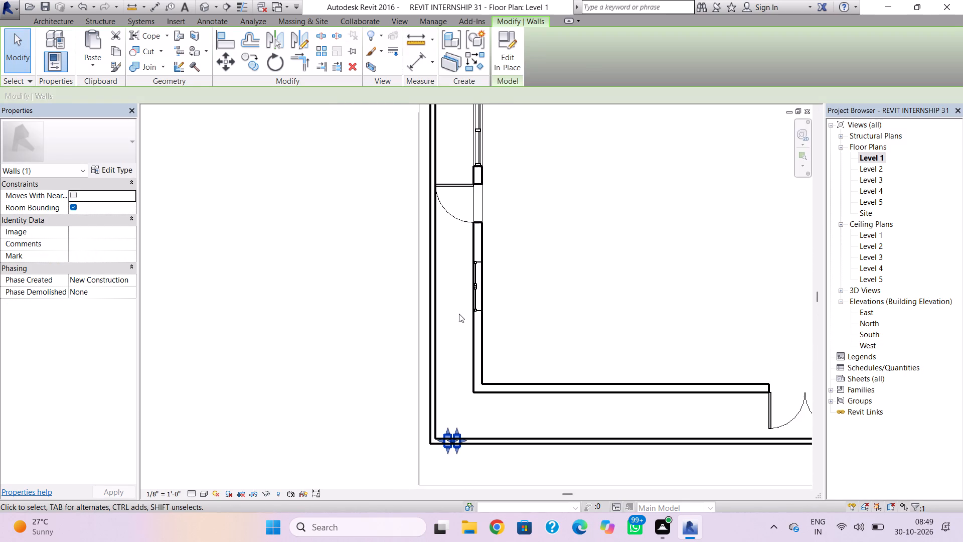
{"action": "scroll", "coordinate": [459, 314], "scroll_direction": "down", "scroll_amount": 4}
{"action": "middle_click_drag", "start_coordinate": [468, 229], "coordinate": [468, 325]}
{"action": "scroll", "coordinate": [467, 328], "scroll_direction": "up", "scroll_amount": 1}
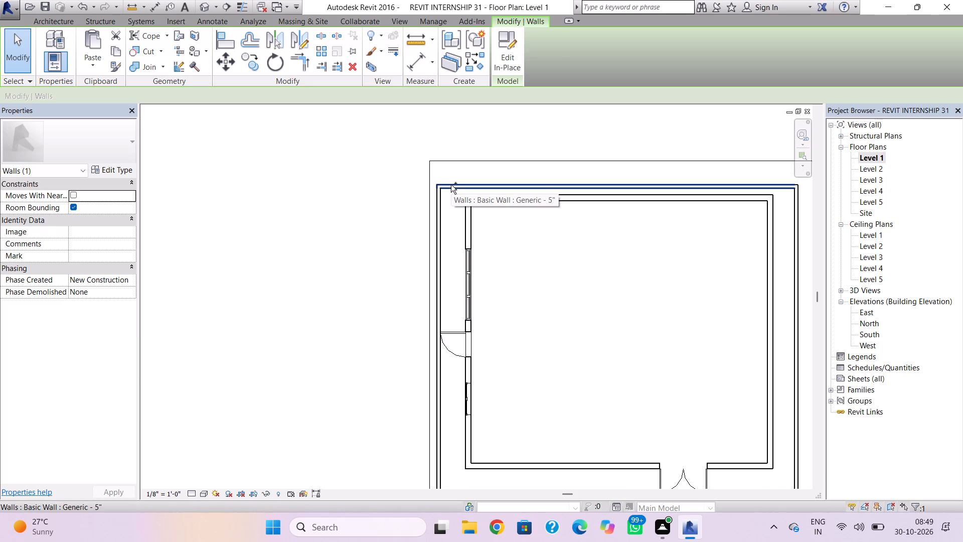
{"action": "key", "text": "ctrl+v"}
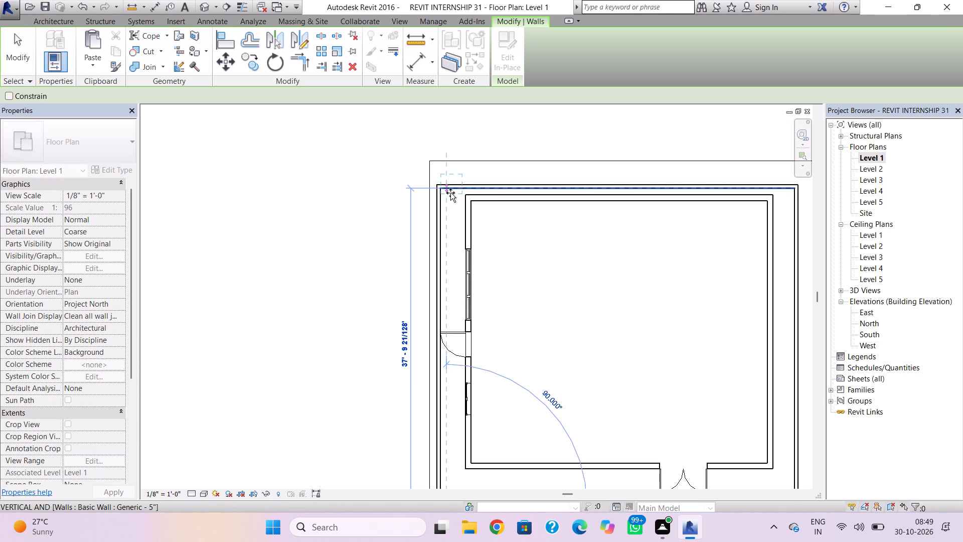
{"action": "left_click", "coordinate": [450, 193]}
{"action": "key", "text": "Escape"}
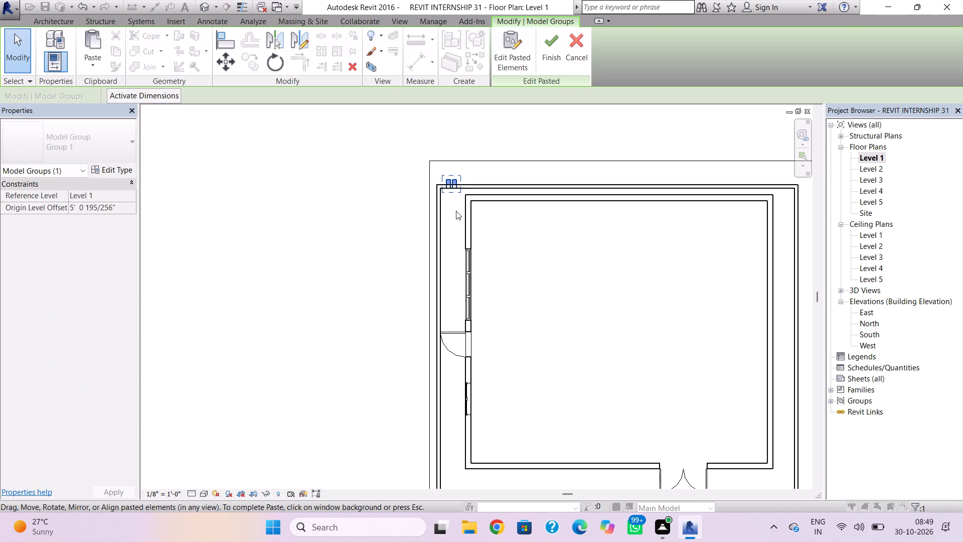
Nudge the pasted twin posts slightly south so they straddle the north boundary wall, and check both pairs in the 3D view.
{"action": "scroll", "coordinate": [451, 189], "scroll_direction": "up", "scroll_amount": 2}
{"action": "left_click", "coordinate": [455, 177]}
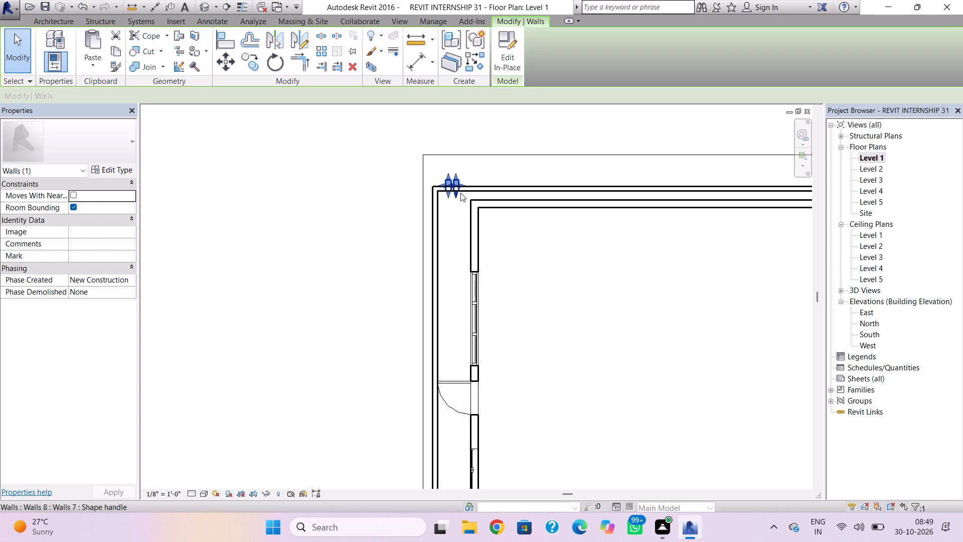
{"action": "scroll", "coordinate": [460, 193], "scroll_direction": "up", "scroll_amount": 1}
{"action": "key", "text": "Down"}
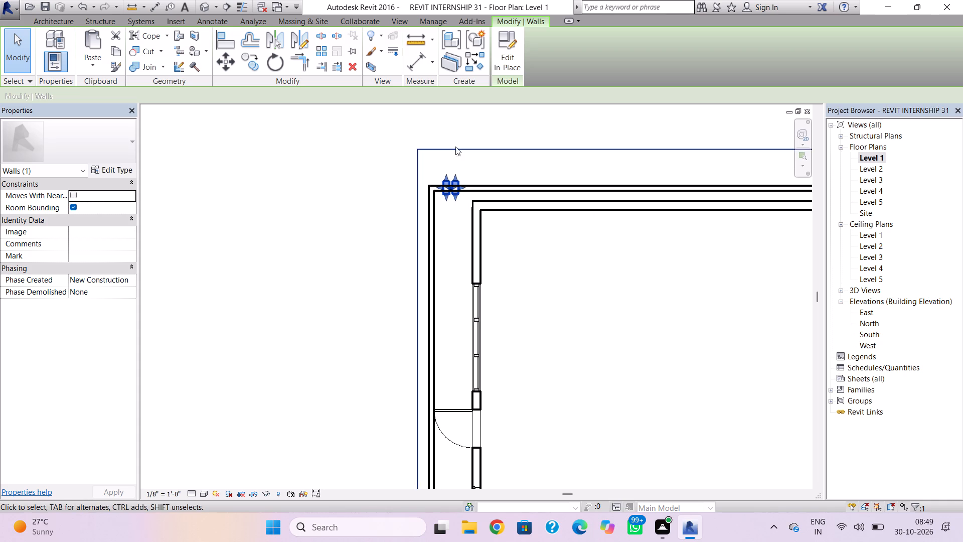
{"action": "left_click", "coordinate": [206, 10]}
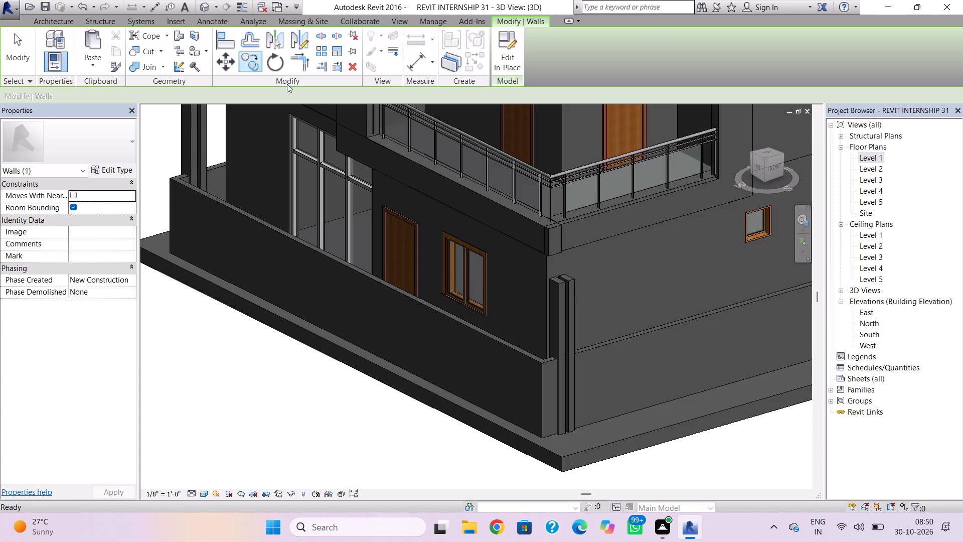
{"action": "scroll", "coordinate": [385, 220], "scroll_direction": "down", "scroll_amount": 2}
{"action": "middle_click_drag", "start_coordinate": [390, 246], "coordinate": [397, 310]}
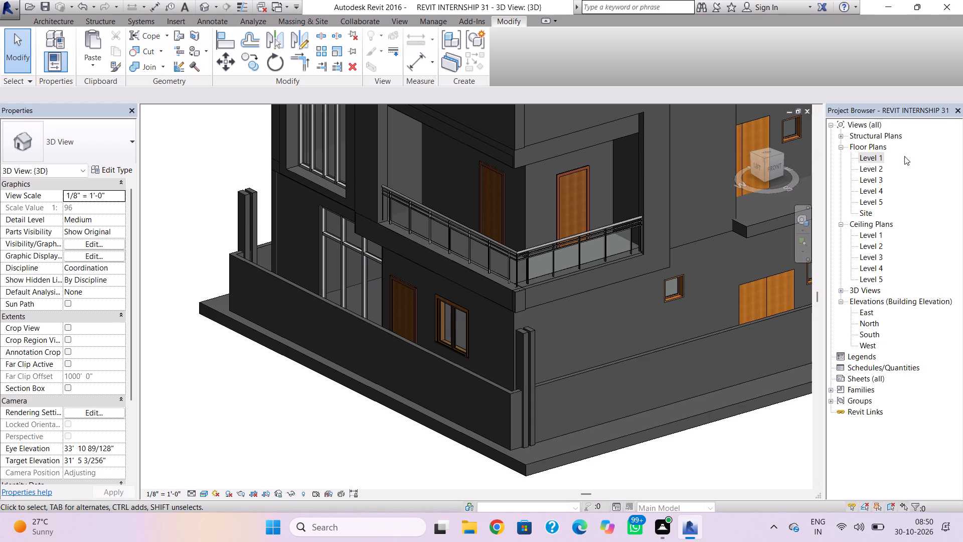
Return to the Level 1 floor plan and start a new in-place model in the Walls category, keeping the default name.
{"action": "double_click", "coordinate": [870, 157]}
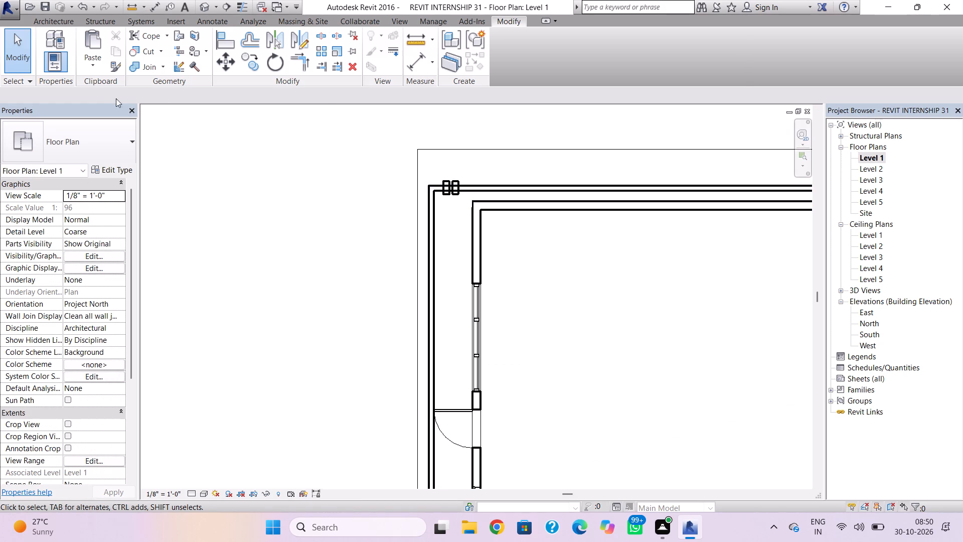
{"action": "left_click", "coordinate": [57, 25]}
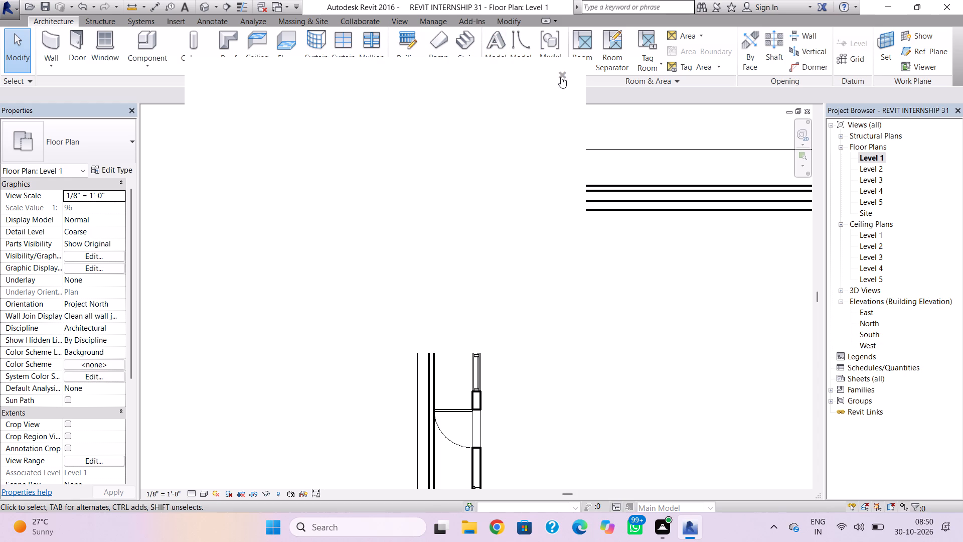
{"action": "left_click", "coordinate": [561, 77]}
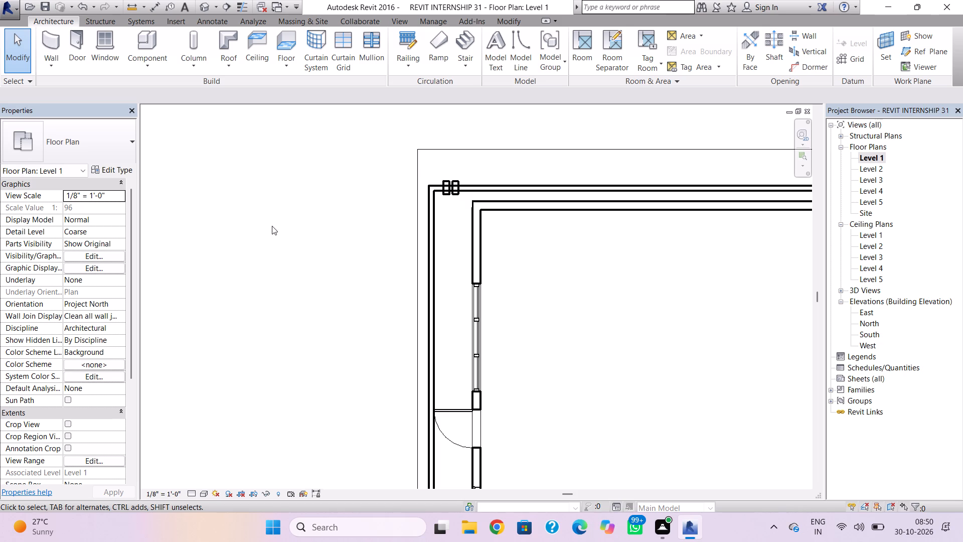
{"action": "left_click", "coordinate": [154, 72]}
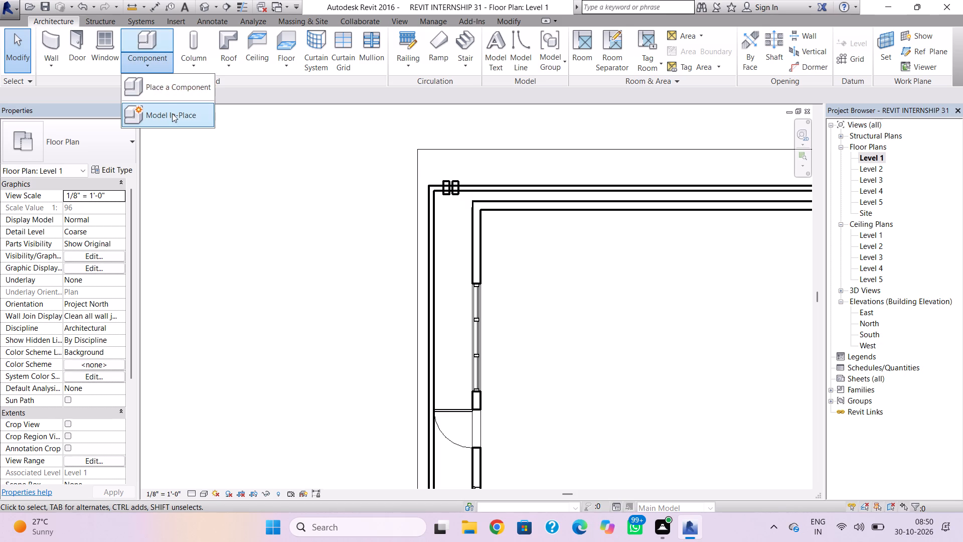
{"action": "left_click", "coordinate": [172, 113]}
{"action": "left_click_drag", "start_coordinate": [560, 193], "coordinate": [568, 215]}
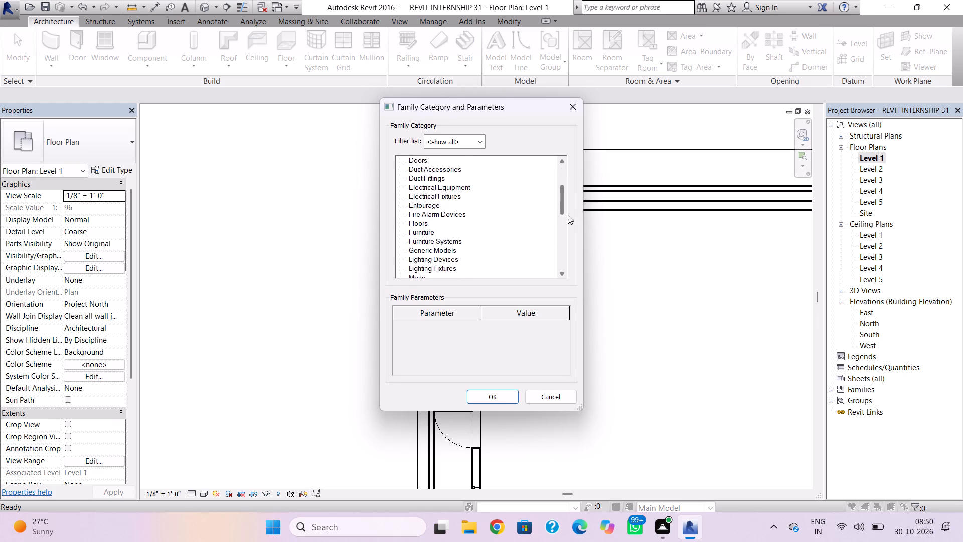
{"action": "left_click_drag", "start_coordinate": [568, 215], "coordinate": [574, 270]}
{"action": "double_click", "coordinate": [424, 260]}
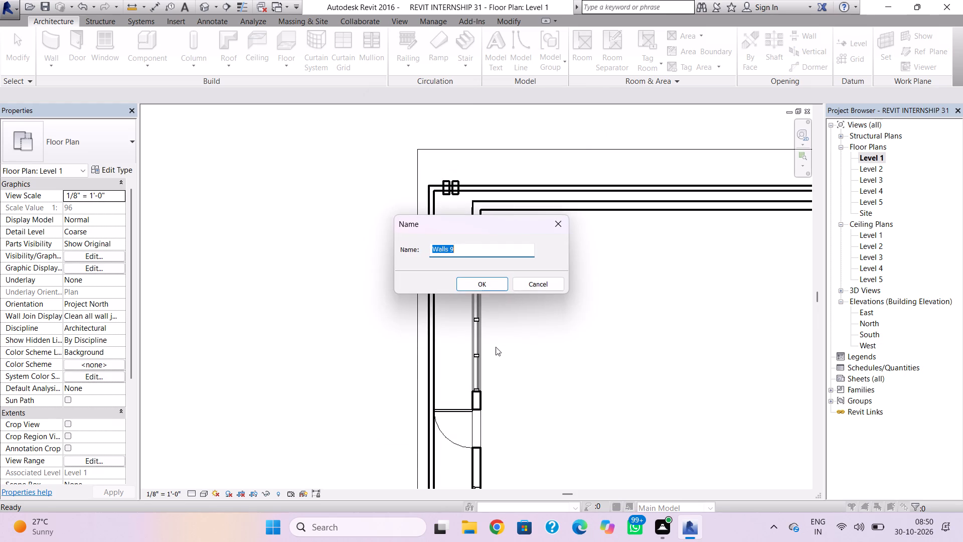
{"action": "left_click", "coordinate": [479, 284]}
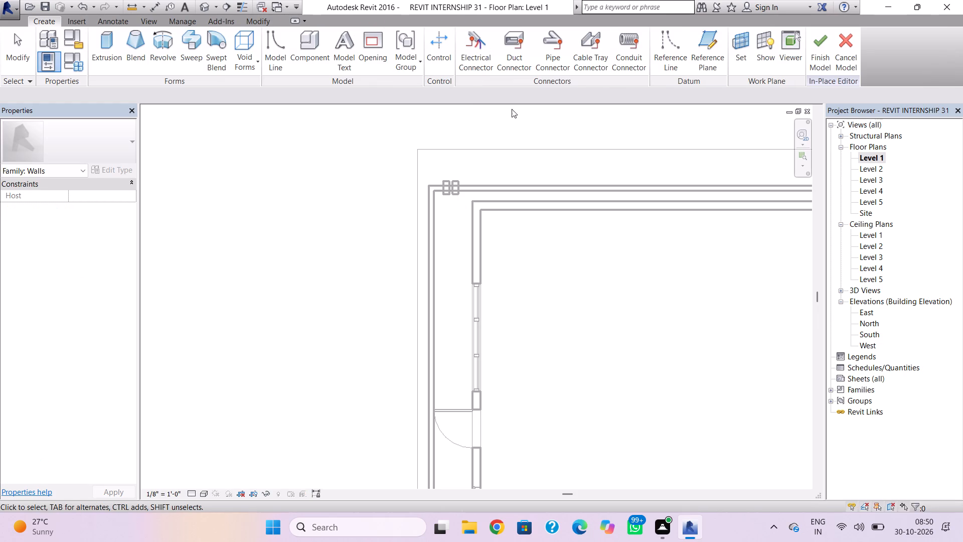
Set the work plane by picking the top face of the northwest twin posts in the 3D view.
{"action": "left_click", "coordinate": [739, 42]}
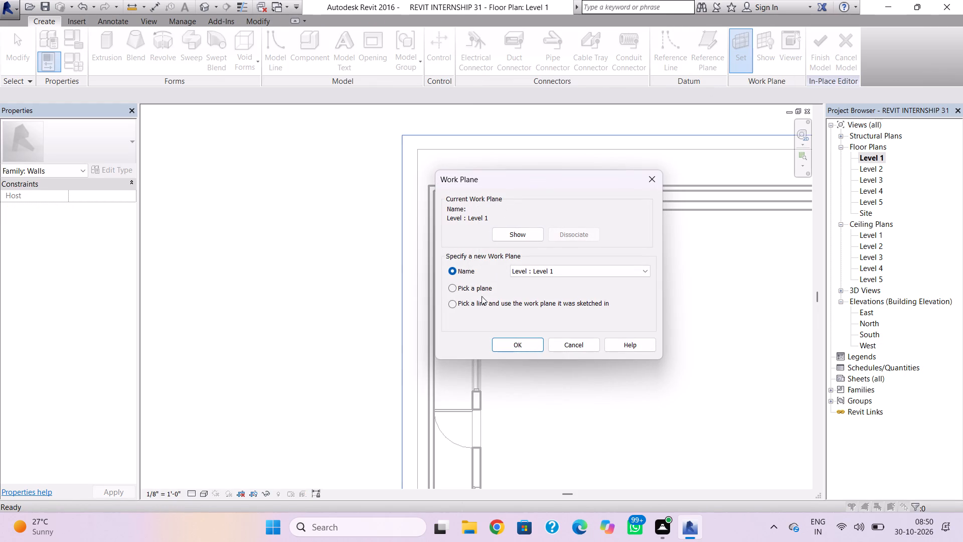
{"action": "left_click", "coordinate": [454, 287]}
{"action": "left_click", "coordinate": [513, 339]}
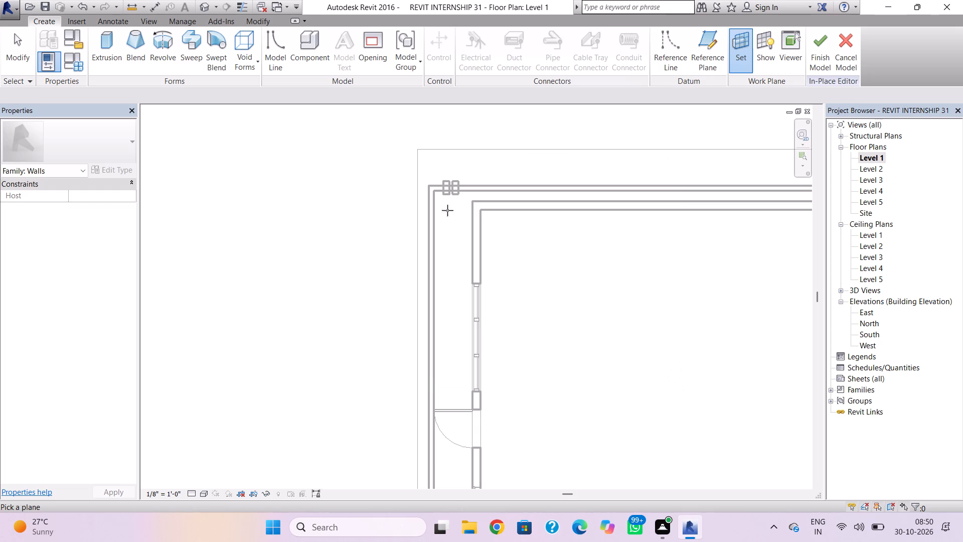
{"action": "scroll", "coordinate": [448, 182], "scroll_direction": "up", "scroll_amount": 3}
{"action": "scroll", "coordinate": [455, 225], "scroll_direction": "up", "scroll_amount": 1}
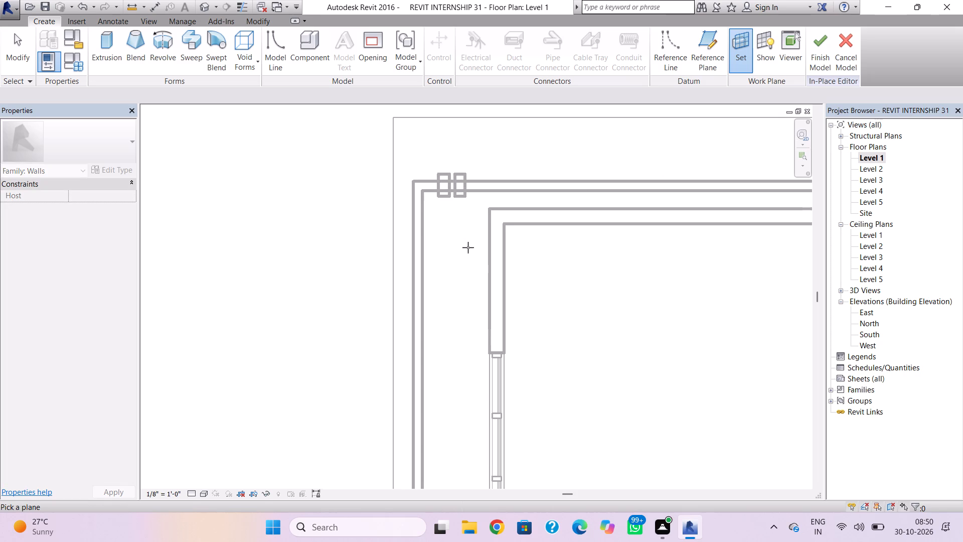
{"action": "right_click_drag", "start_coordinate": [473, 251], "coordinate": [550, 253], "text": "shift"}
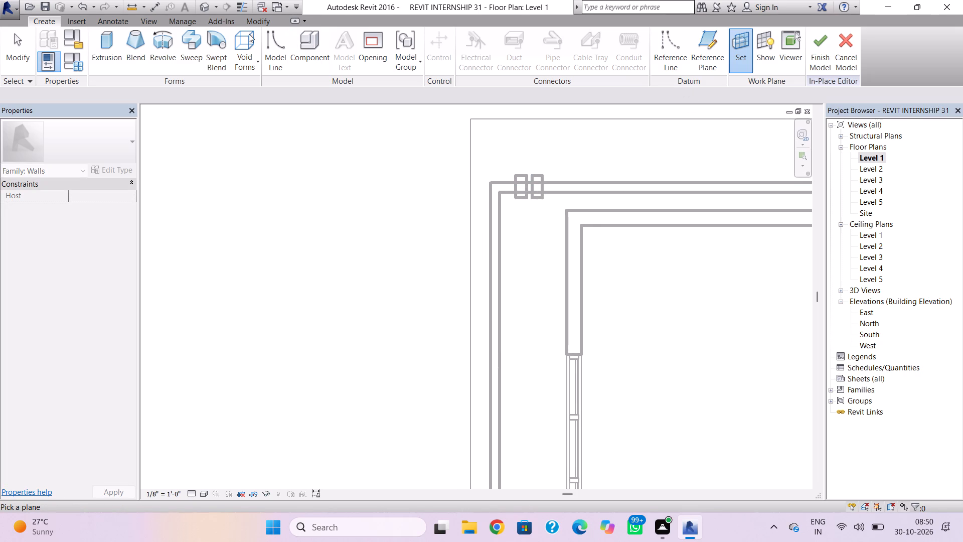
{"action": "left_click", "coordinate": [207, 8]}
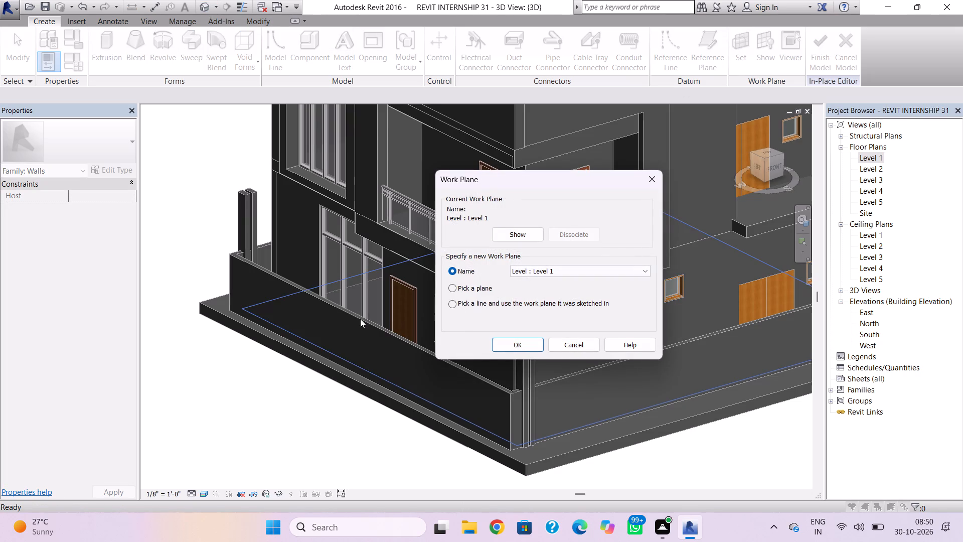
{"action": "left_click", "coordinate": [453, 290]}
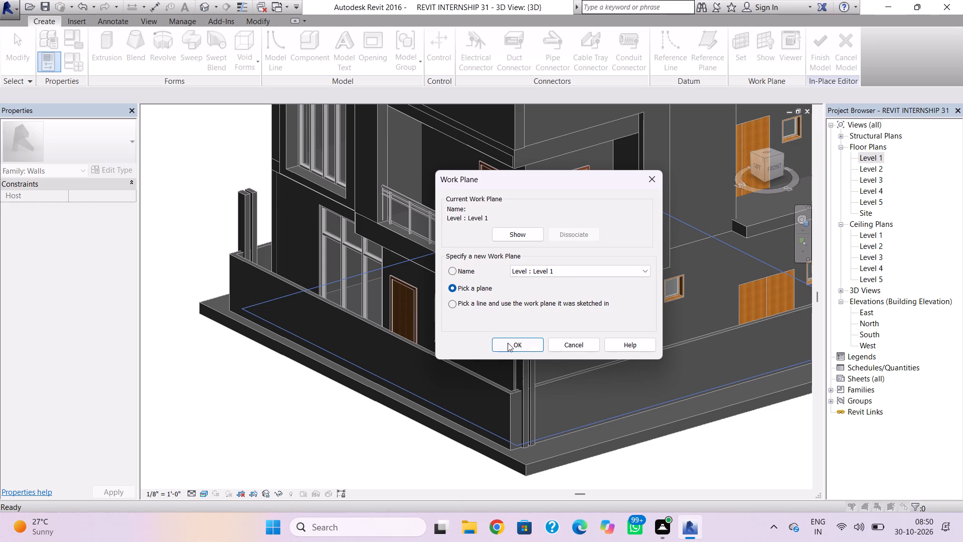
{"action": "left_click", "coordinate": [509, 343]}
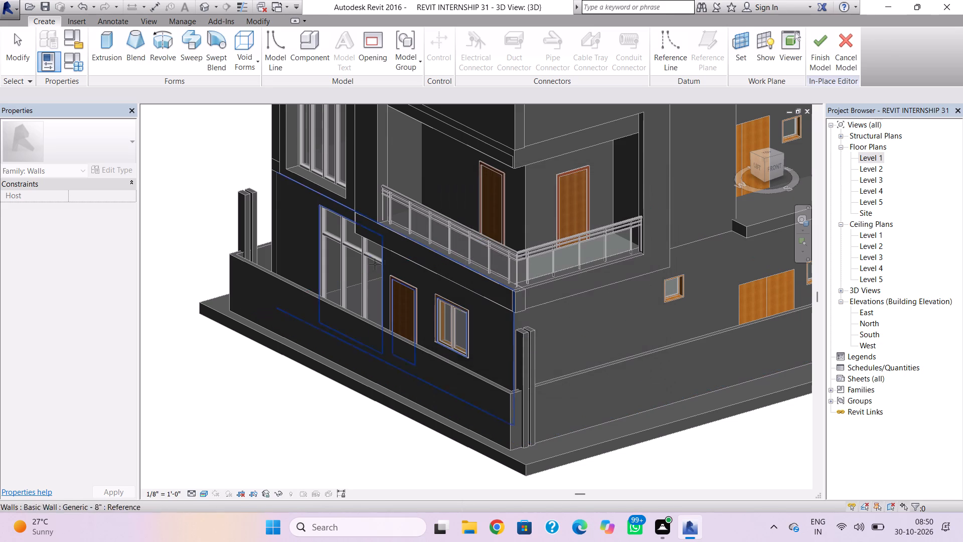
{"action": "middle_click_drag", "start_coordinate": [253, 263], "coordinate": [298, 370]}
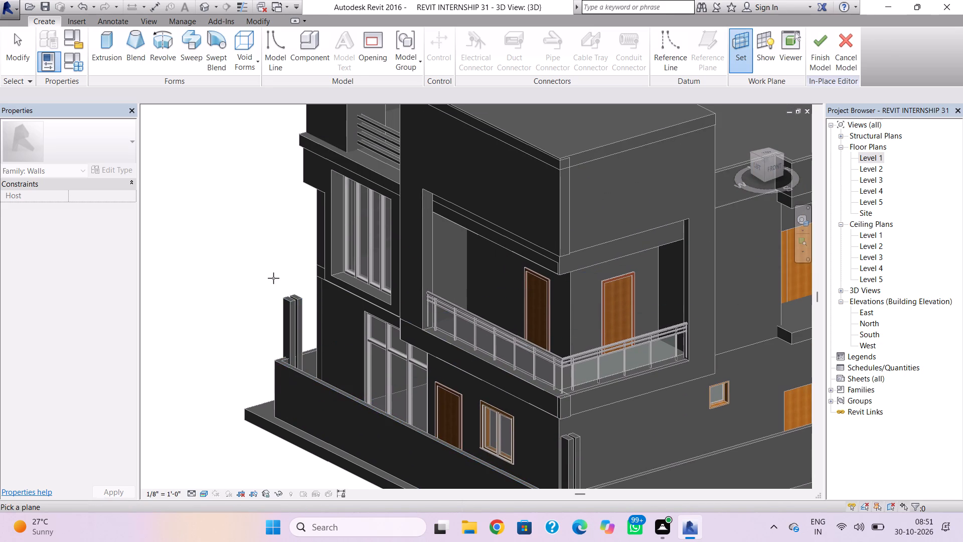
{"action": "scroll", "coordinate": [273, 278], "scroll_direction": "up", "scroll_amount": 4}
{"action": "scroll", "coordinate": [309, 317], "scroll_direction": "up", "scroll_amount": 6}
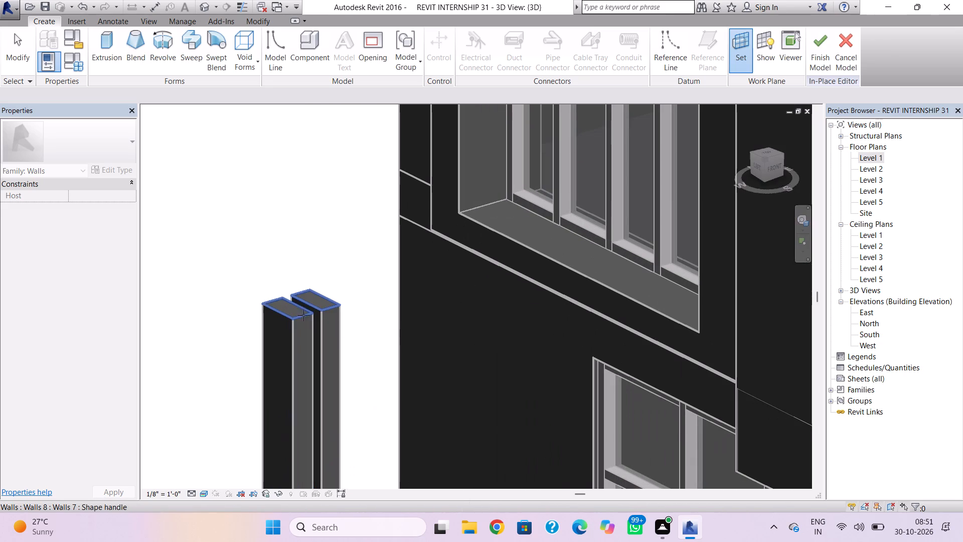
{"action": "left_click", "coordinate": [299, 310]}
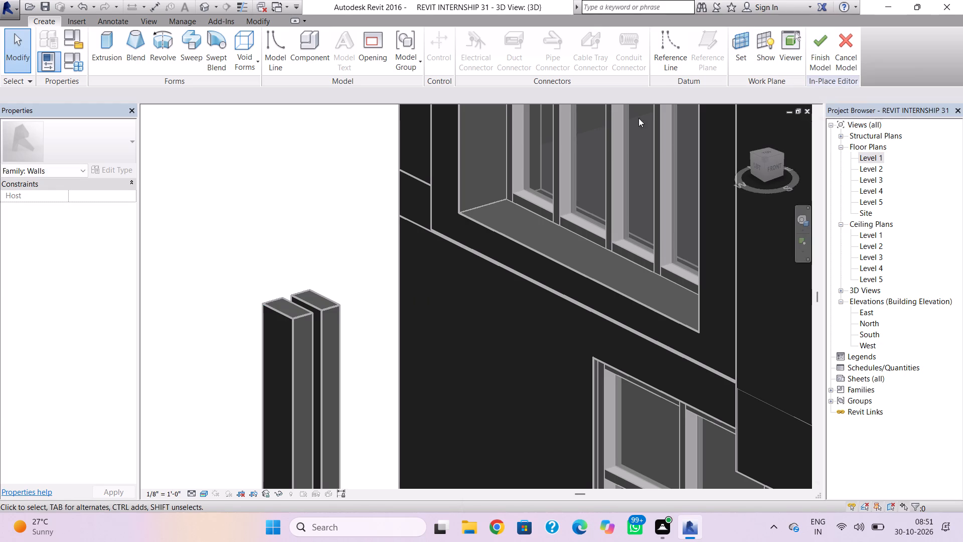
Start an extrusion on the post tops and sketch a rectangle from the west post's northwest corner south to the roof corner.
{"action": "left_click", "coordinate": [111, 49]}
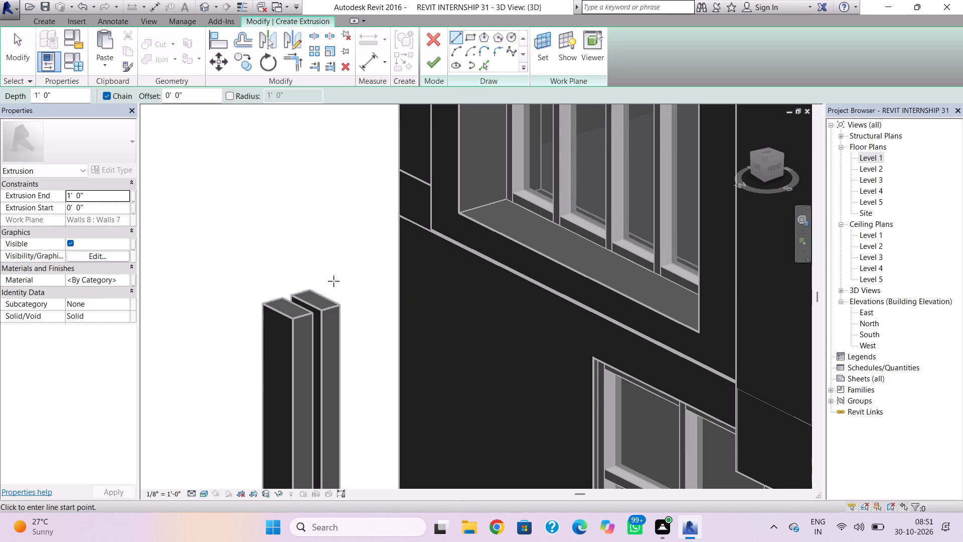
{"action": "right_click_drag", "start_coordinate": [344, 303], "coordinate": [345, 306], "text": "shift"}
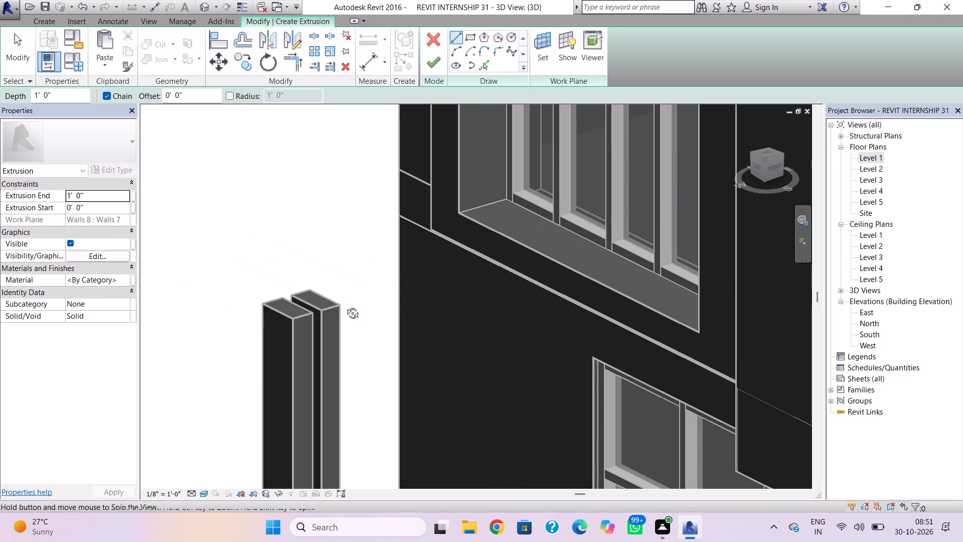
{"action": "right_click_drag", "start_coordinate": [345, 306], "coordinate": [336, 363], "text": "shift"}
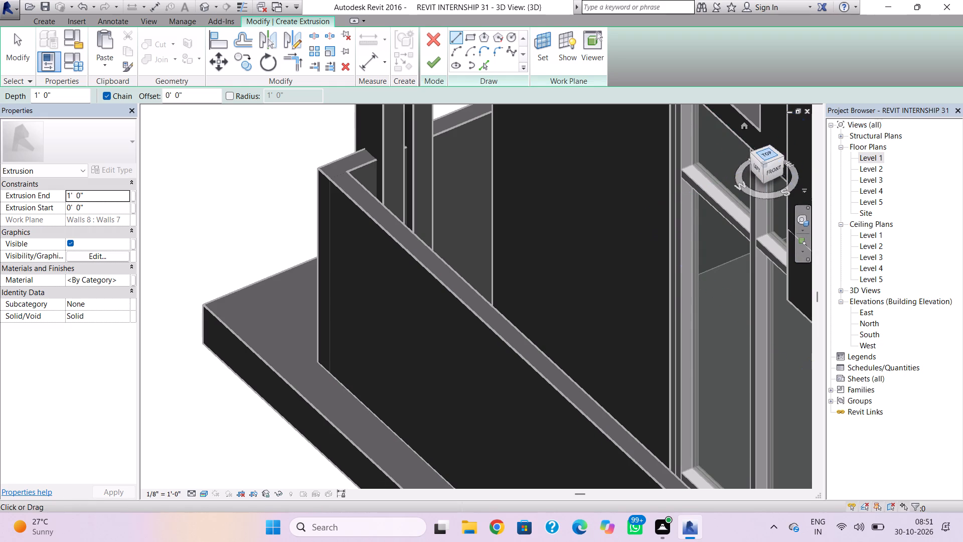
{"action": "left_click", "coordinate": [770, 155]}
{"action": "key", "text": "Escape"}
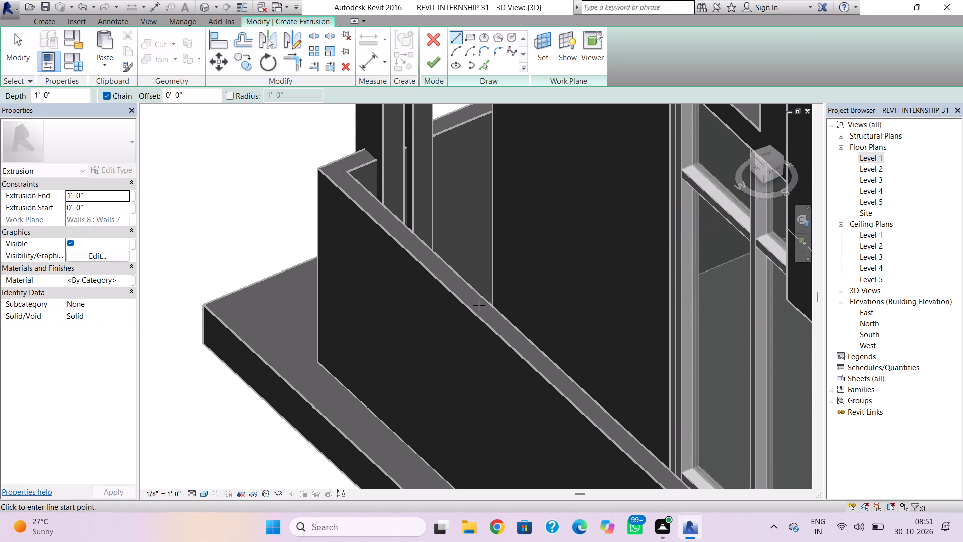
{"action": "scroll", "coordinate": [481, 308], "scroll_direction": "down", "scroll_amount": 10}
{"action": "right_click_drag", "start_coordinate": [525, 280], "coordinate": [456, 372], "text": "shift"}
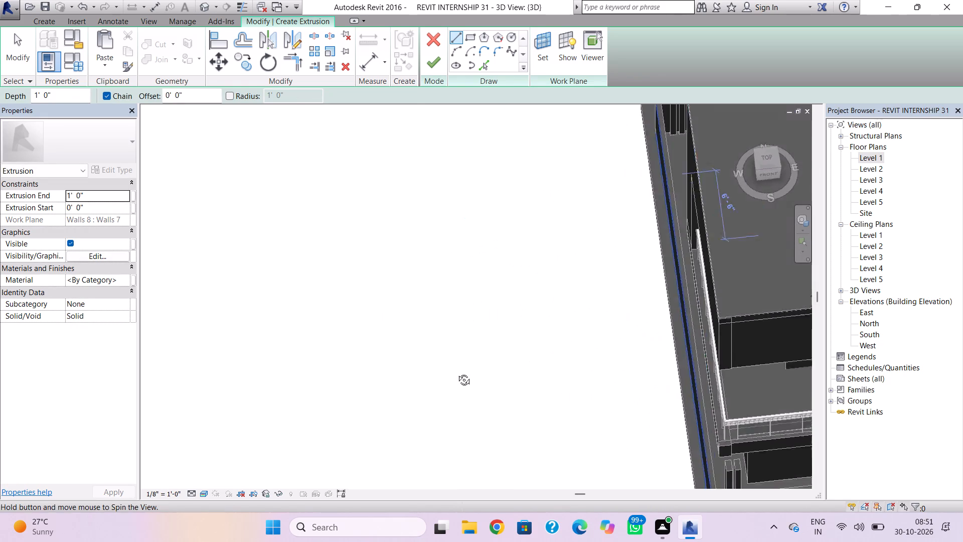
{"action": "right_click_drag", "start_coordinate": [456, 372], "coordinate": [411, 389], "text": "shift"}
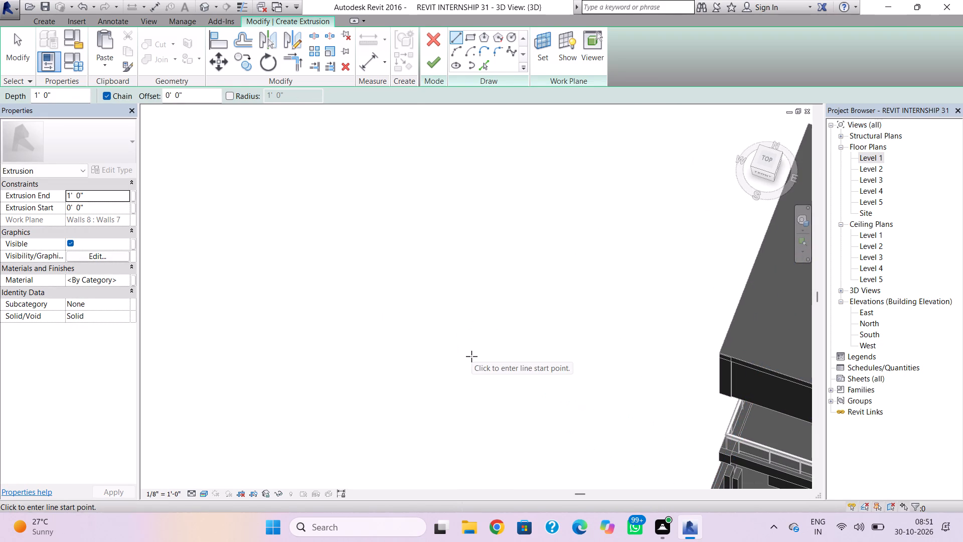
{"action": "right_click_drag", "start_coordinate": [409, 345], "coordinate": [437, 371], "text": "shift"}
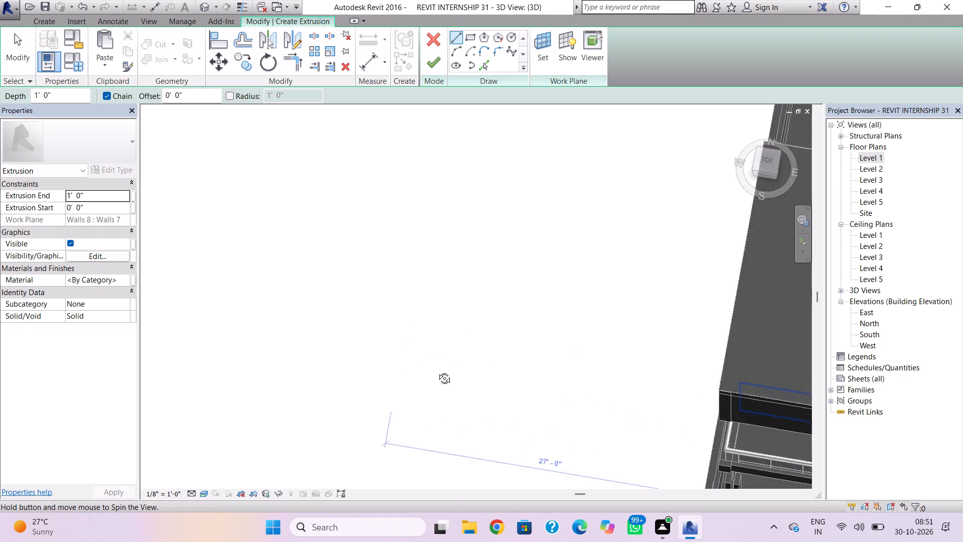
{"action": "right_click_drag", "start_coordinate": [437, 371], "coordinate": [472, 396], "text": "shift"}
{"action": "scroll", "coordinate": [512, 327], "scroll_direction": "down", "scroll_amount": 4}
{"action": "scroll", "coordinate": [574, 307], "scroll_direction": "down", "scroll_amount": 1}
{"action": "middle_click_drag", "start_coordinate": [571, 316], "coordinate": [566, 333]}
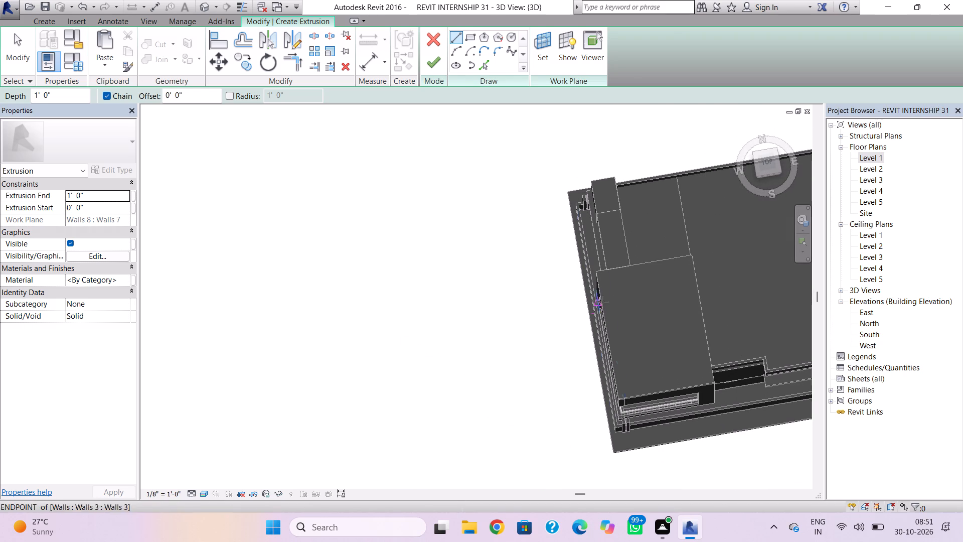
{"action": "right_click_drag", "start_coordinate": [610, 322], "coordinate": [584, 354], "text": "shift"}
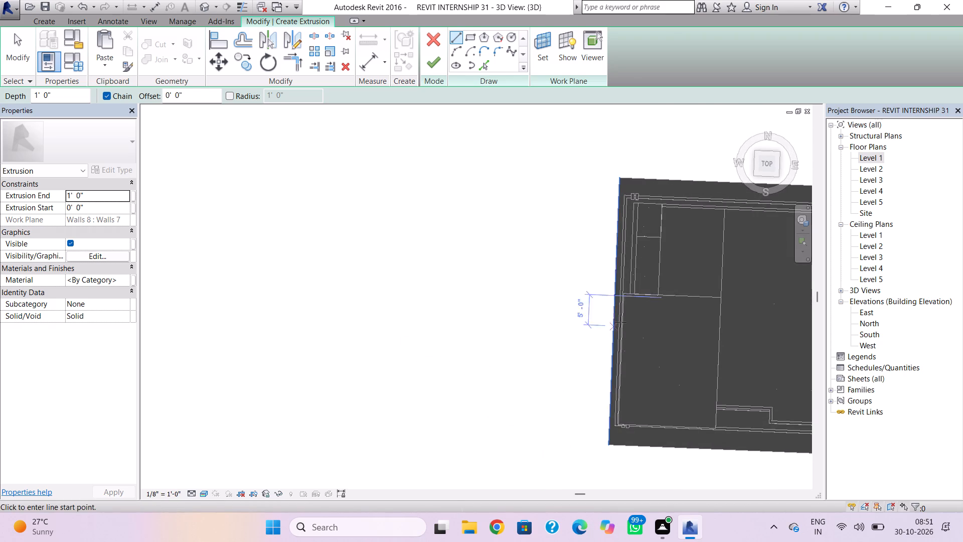
{"action": "scroll", "coordinate": [647, 238], "scroll_direction": "up", "scroll_amount": 3}
{"action": "scroll", "coordinate": [631, 185], "scroll_direction": "up", "scroll_amount": 4}
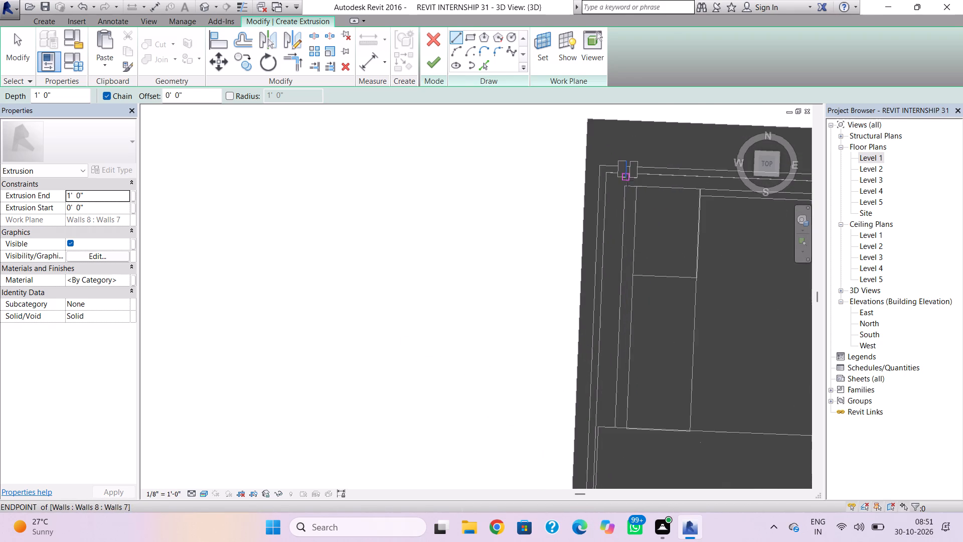
{"action": "scroll", "coordinate": [620, 187], "scroll_direction": "up", "scroll_amount": 6}
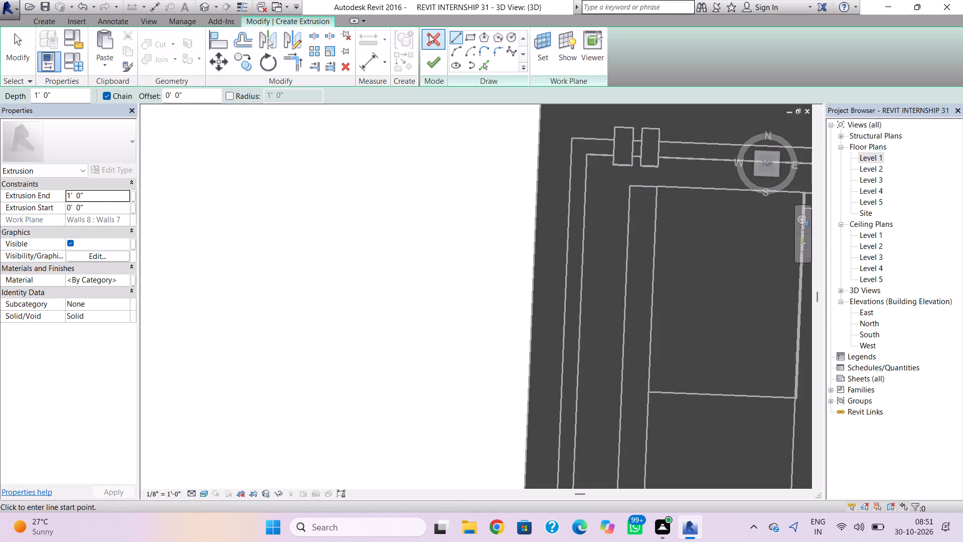
{"action": "left_click", "coordinate": [466, 34]}
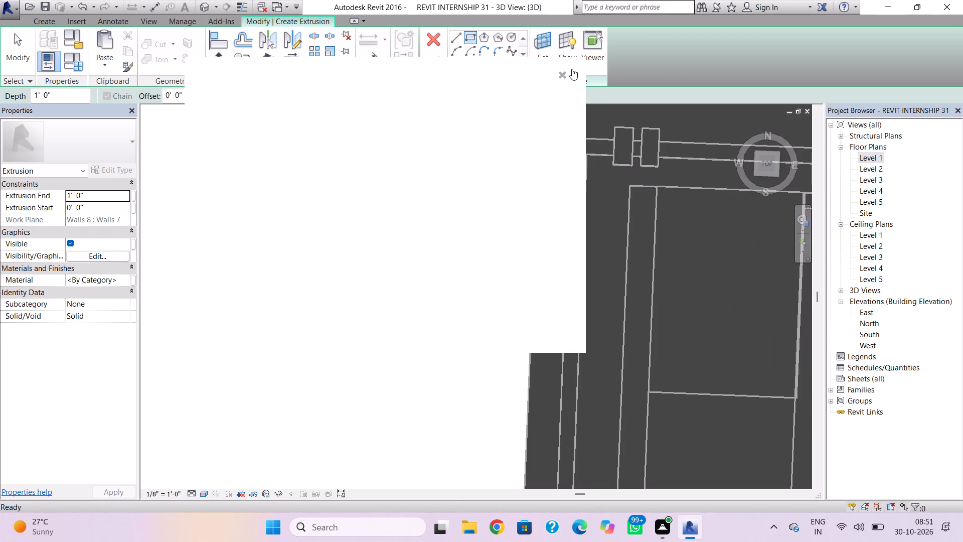
{"action": "left_click", "coordinate": [565, 75]}
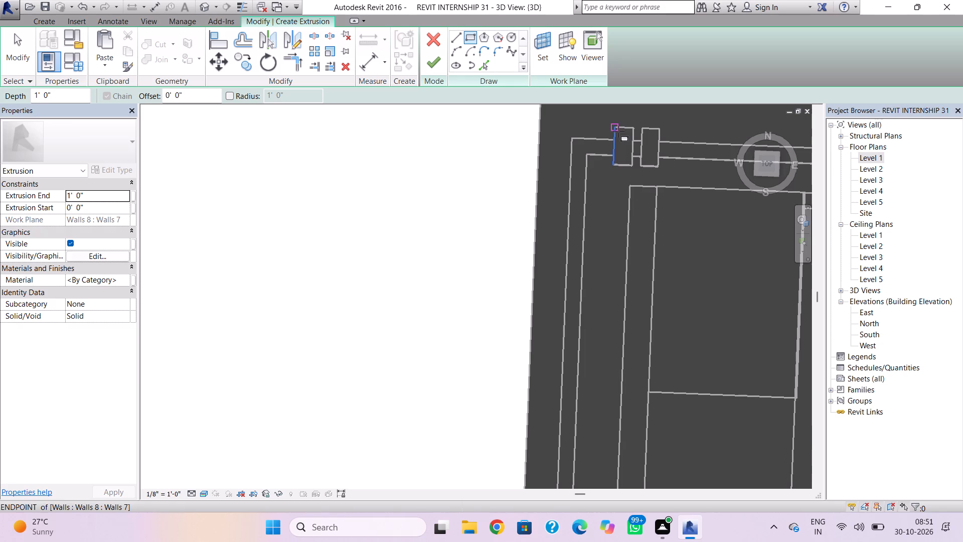
{"action": "left_click", "coordinate": [618, 131]}
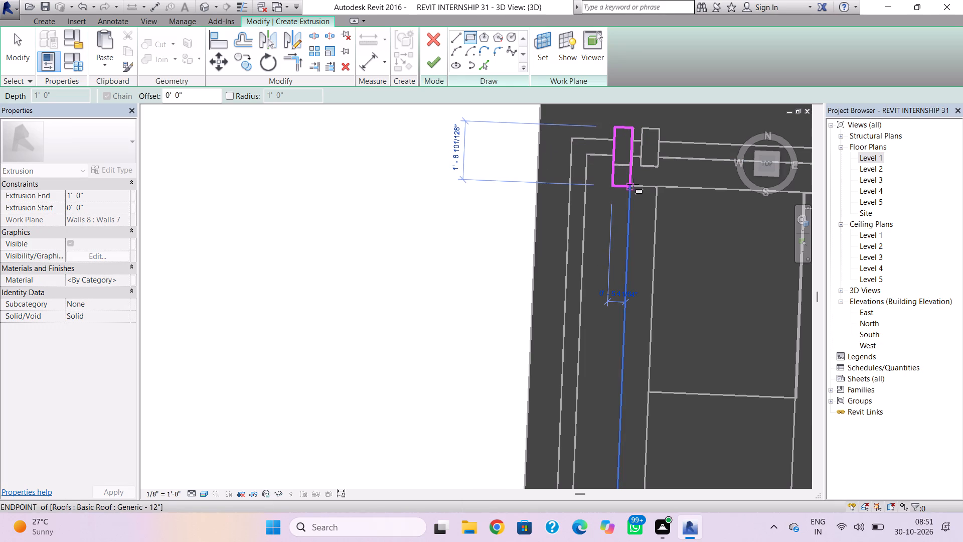
{"action": "left_click", "coordinate": [633, 192]}
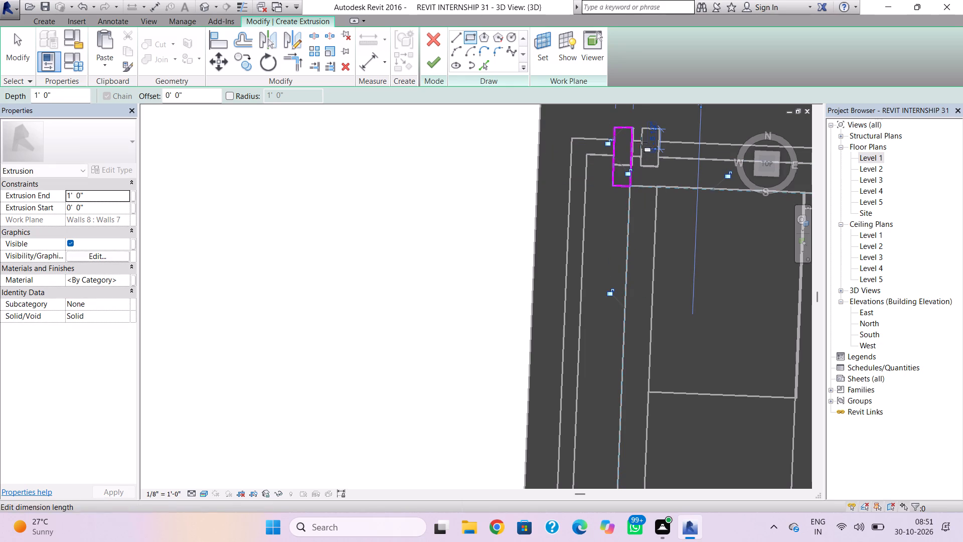
Sketch a matching rectangle over the east post, then finish the 1'-0" deep extrusion and the in-place model.
{"action": "key", "text": "Escape"}
{"action": "left_click", "coordinate": [643, 131]}
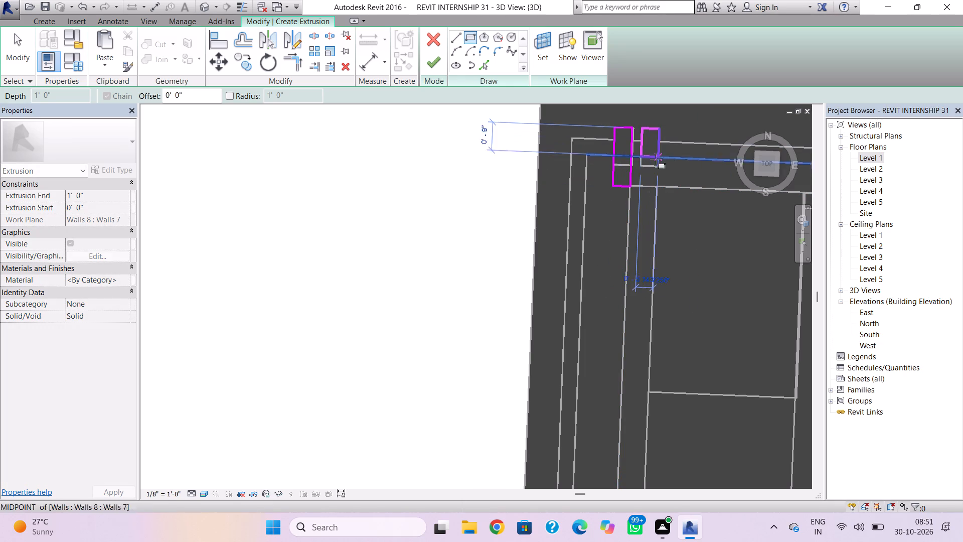
{"action": "left_click", "coordinate": [659, 185]}
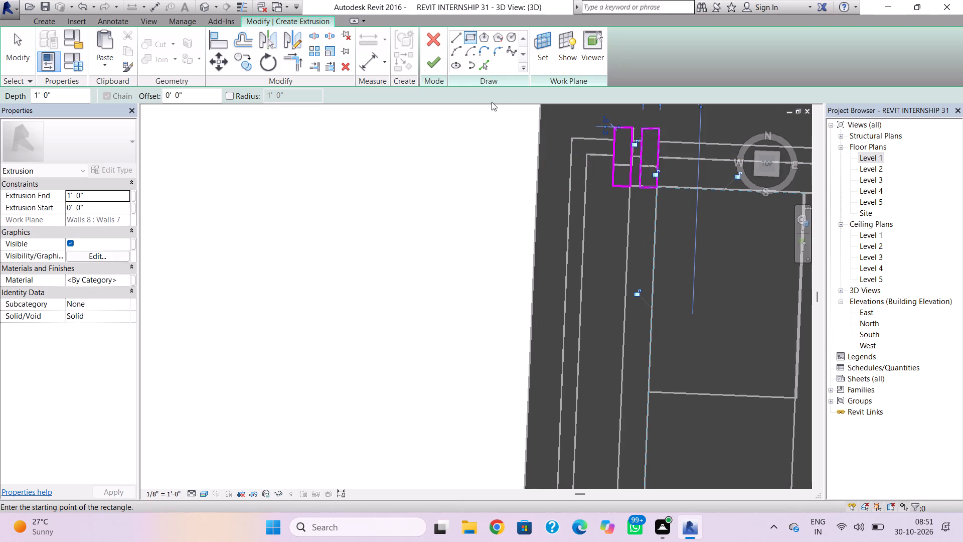
{"action": "left_click", "coordinate": [441, 70]}
{"action": "left_click", "coordinate": [641, 38]}
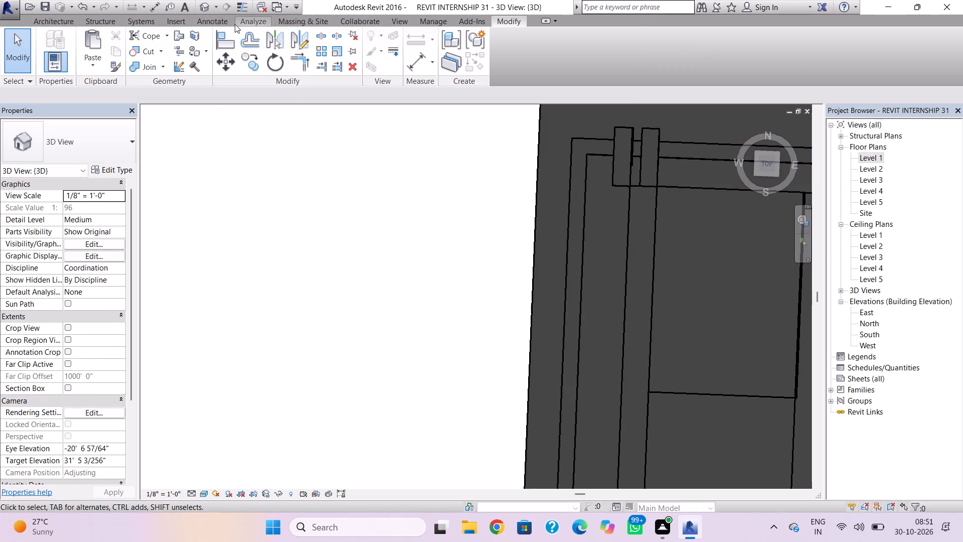
Stretch the western block on top of the northwest posts southward into a long beam reaching past the large ground-floor window.
{"action": "left_click", "coordinate": [205, 8]}
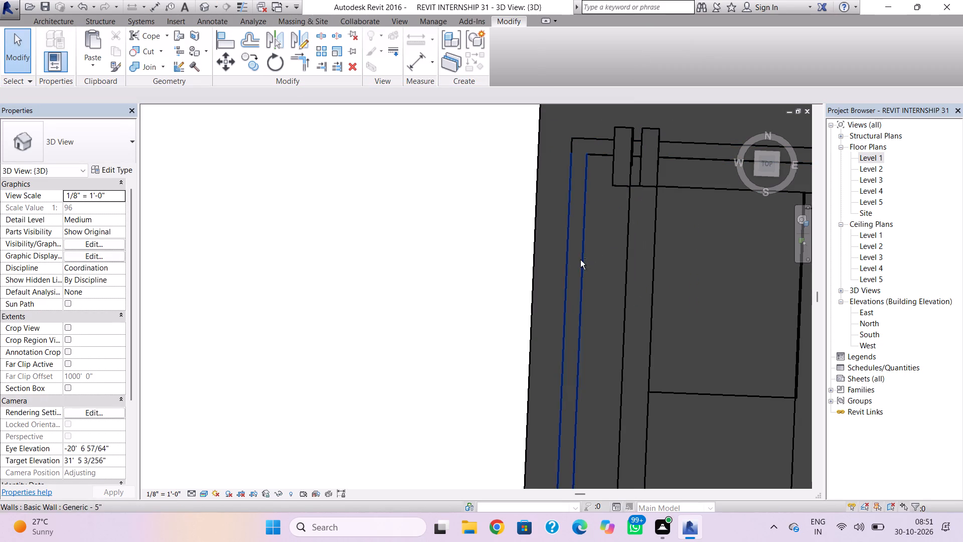
{"action": "right_click_drag", "start_coordinate": [580, 260], "coordinate": [678, 125], "text": "shift"}
{"action": "scroll", "coordinate": [530, 308], "scroll_direction": "down", "scroll_amount": 10}
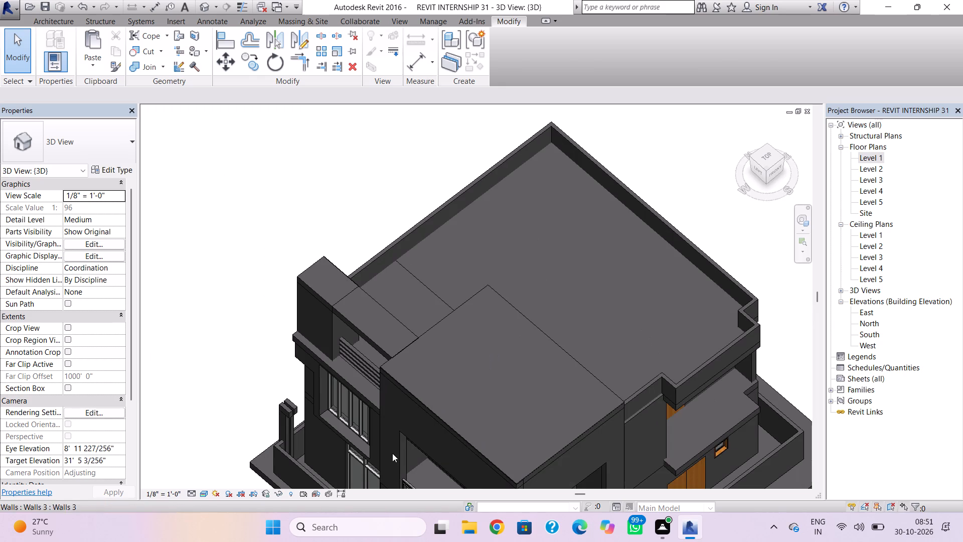
{"action": "right_click_drag", "start_coordinate": [392, 451], "coordinate": [435, 373]}
{"action": "right_click_drag", "start_coordinate": [393, 442], "coordinate": [465, 313], "text": "shift"}
{"action": "scroll", "coordinate": [454, 334], "scroll_direction": "down", "scroll_amount": 4}
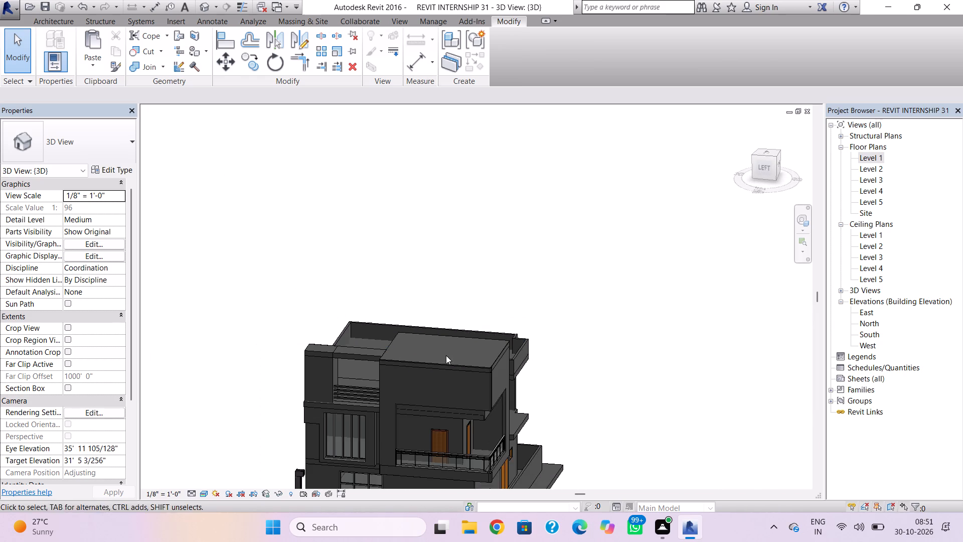
{"action": "middle_click_drag", "start_coordinate": [450, 331], "coordinate": [474, 246]}
{"action": "scroll", "coordinate": [328, 393], "scroll_direction": "up", "scroll_amount": 7}
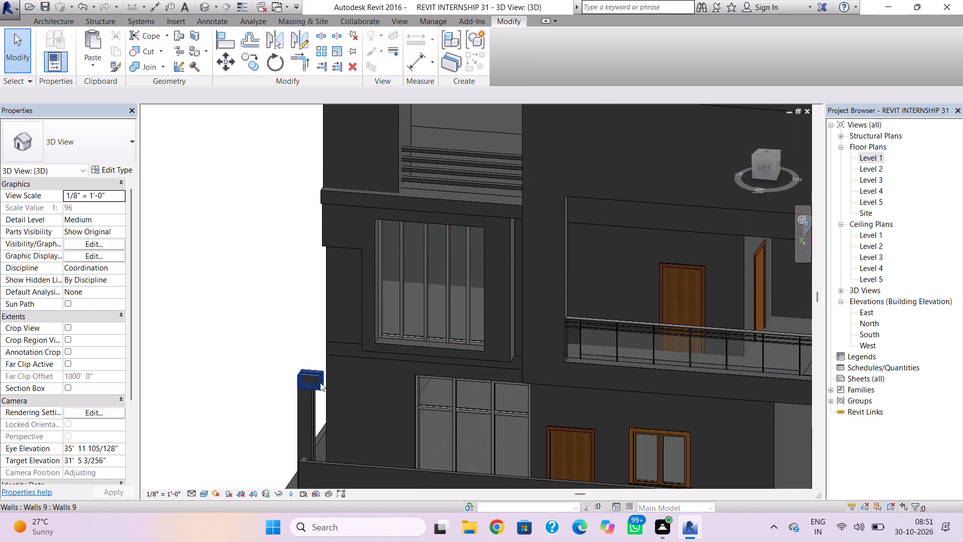
{"action": "left_click", "coordinate": [320, 382]}
{"action": "left_click_drag", "start_coordinate": [328, 380], "coordinate": [565, 415]}
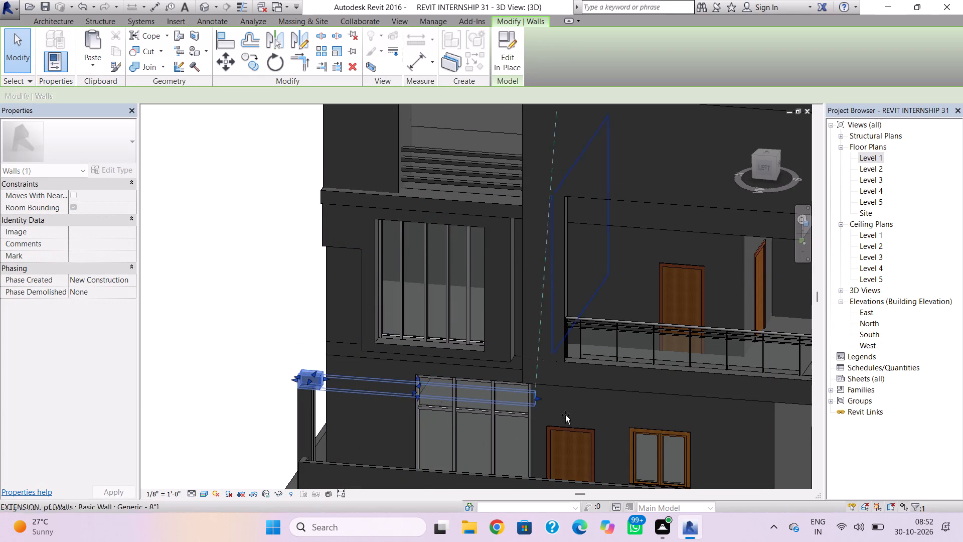
{"action": "left_click_drag", "start_coordinate": [565, 415], "coordinate": [617, 423]}
Stretch the eastern block on the northwest posts southward until it matches the length of the western beam beside it.
{"action": "right_click_drag", "start_coordinate": [529, 413], "coordinate": [447, 441], "text": "shift"}
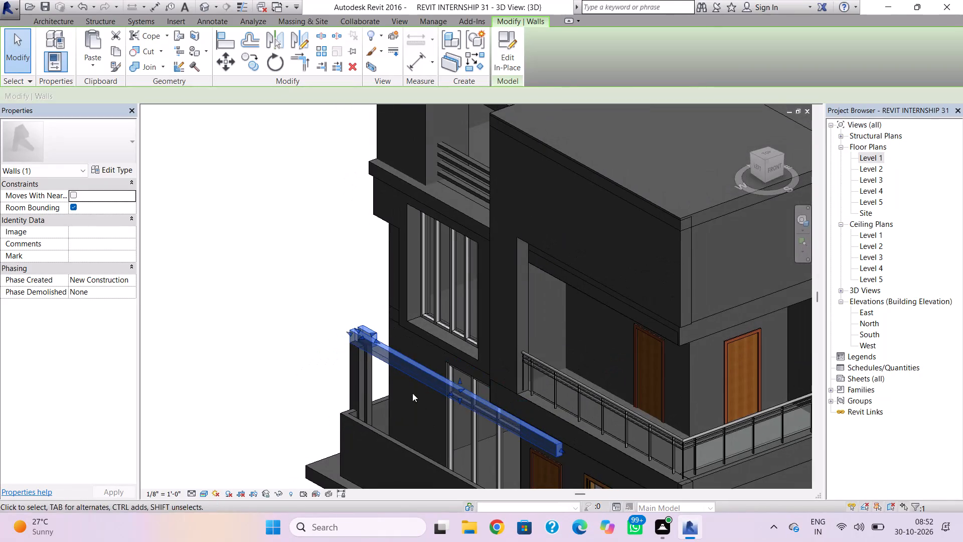
{"action": "scroll", "coordinate": [392, 371], "scroll_direction": "up", "scroll_amount": 7}
{"action": "left_click_drag", "start_coordinate": [354, 313], "coordinate": [511, 432]}
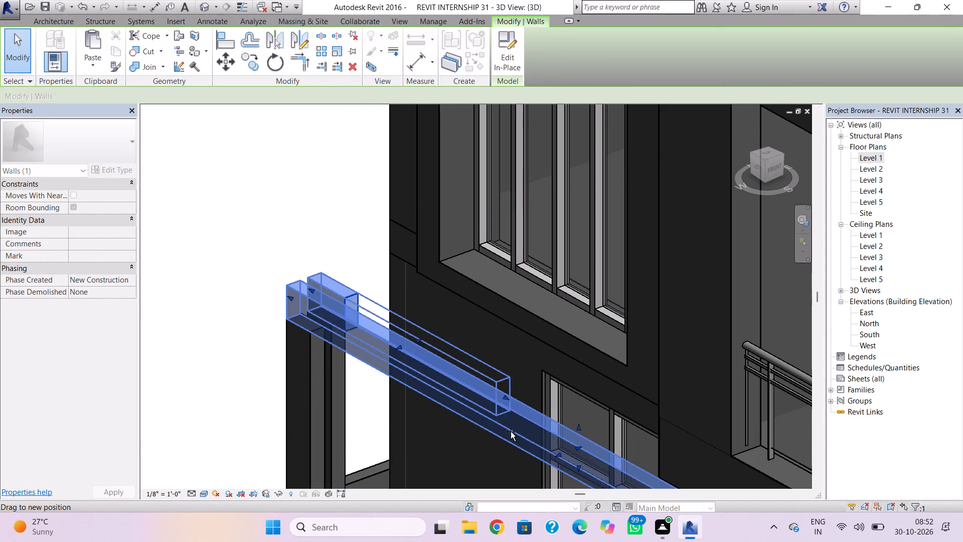
{"action": "left_click_drag", "start_coordinate": [511, 432], "coordinate": [573, 474]}
{"action": "scroll", "coordinate": [575, 475], "scroll_direction": "down", "scroll_amount": 1}
{"action": "middle_click_drag", "start_coordinate": [576, 472], "coordinate": [507, 347]}
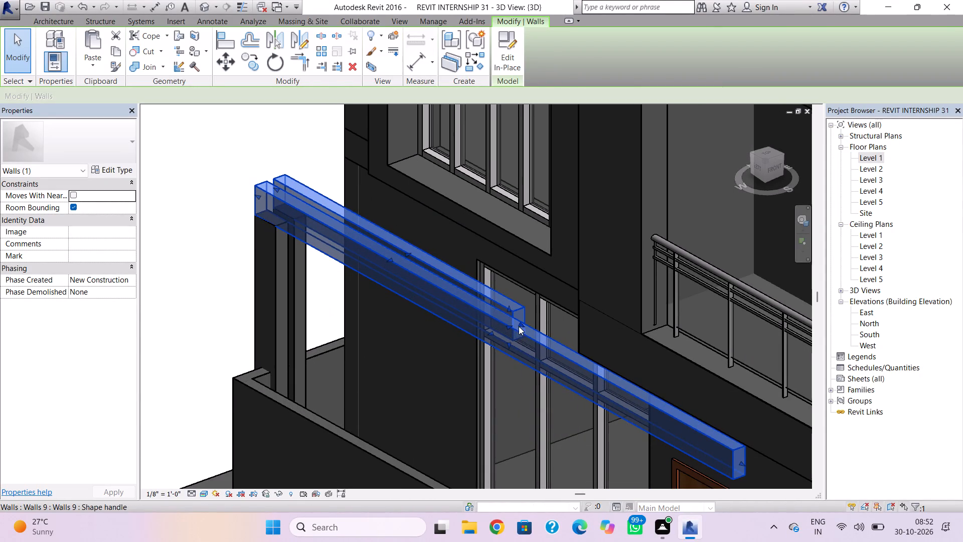
{"action": "left_click_drag", "start_coordinate": [520, 325], "coordinate": [750, 442]}
Extend both twin beams southward along the west facade until their ends rest over the southwest twin posts.
{"action": "scroll", "coordinate": [750, 442], "scroll_direction": "down", "scroll_amount": 4}
{"action": "middle_click_drag", "start_coordinate": [728, 404], "coordinate": [628, 250]}
{"action": "scroll", "coordinate": [714, 380], "scroll_direction": "up", "scroll_amount": 1}
{"action": "scroll", "coordinate": [684, 348], "scroll_direction": "down", "scroll_amount": 3}
{"action": "right_click_drag", "start_coordinate": [702, 370], "coordinate": [709, 349], "text": "shift"}
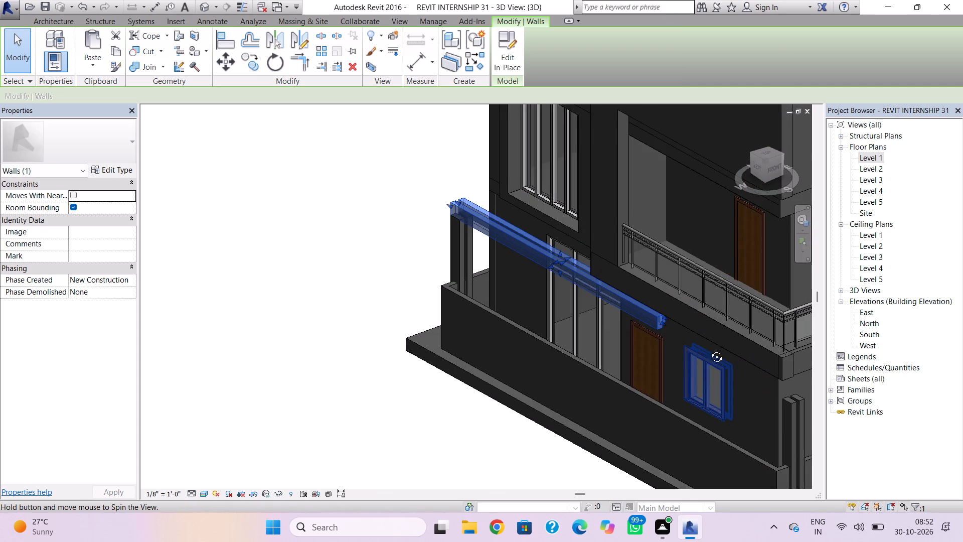
{"action": "right_click_drag", "start_coordinate": [709, 349], "coordinate": [750, 253], "text": "shift"}
{"action": "middle_click_drag", "start_coordinate": [752, 265], "coordinate": [546, 367]}
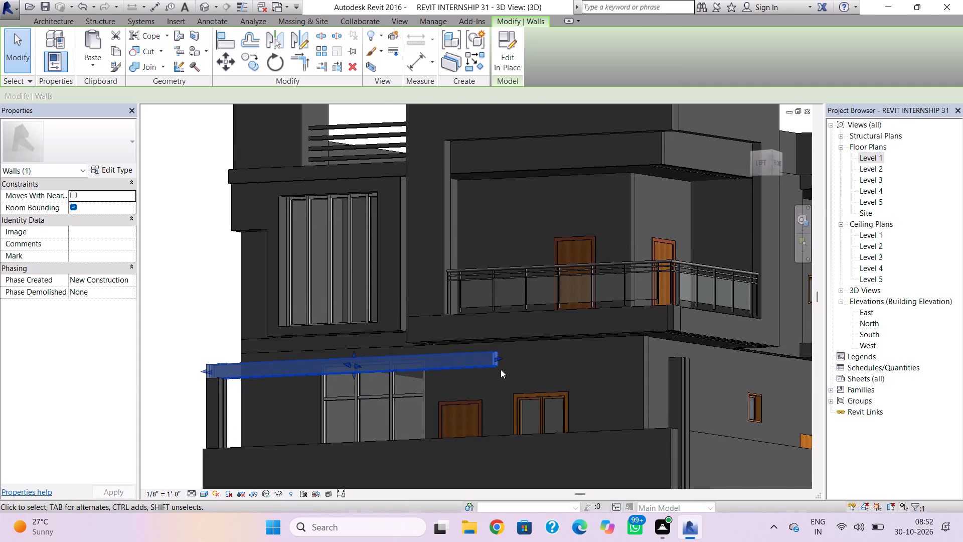
{"action": "scroll", "coordinate": [499, 369], "scroll_direction": "up", "scroll_amount": 2}
{"action": "left_click_drag", "start_coordinate": [496, 353], "coordinate": [710, 370]}
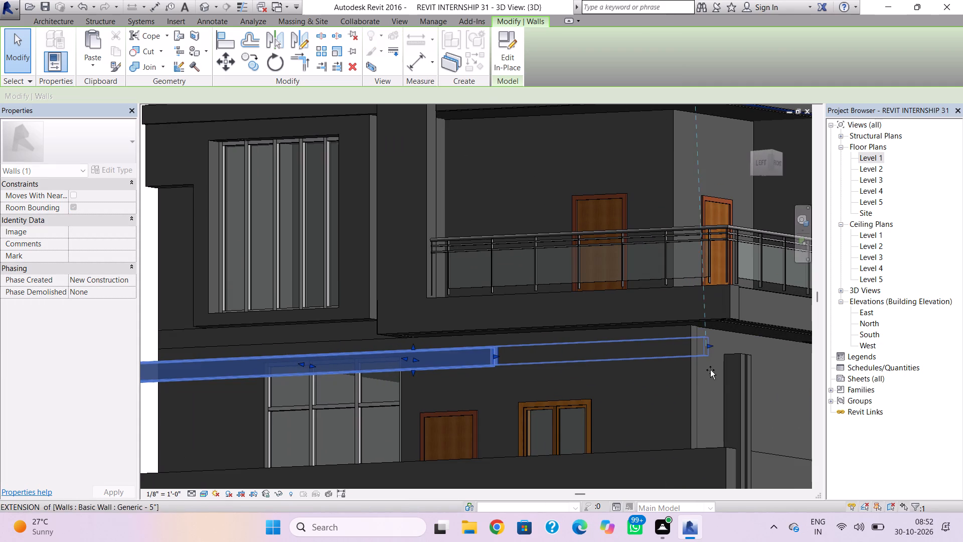
{"action": "left_click_drag", "start_coordinate": [710, 370], "coordinate": [727, 372]}
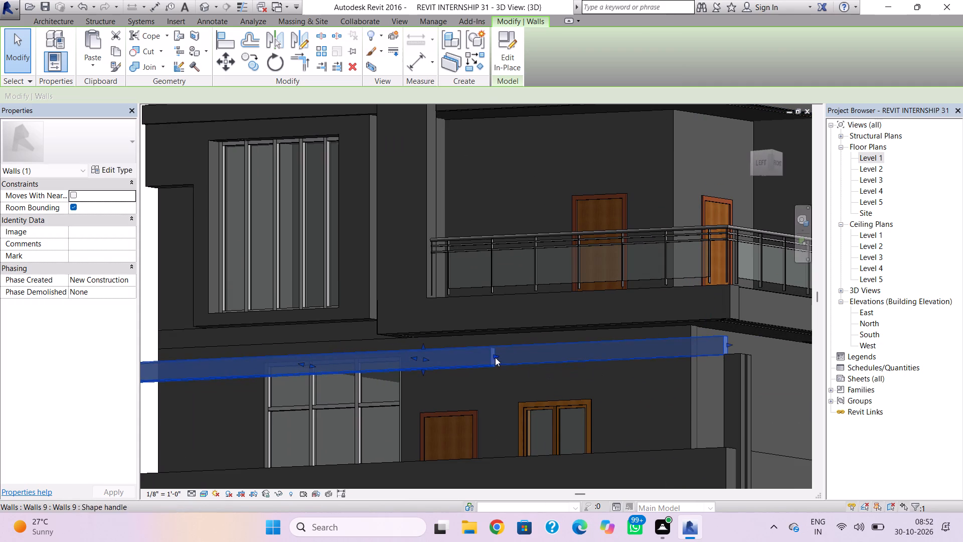
{"action": "left_click_drag", "start_coordinate": [496, 356], "coordinate": [735, 369]}
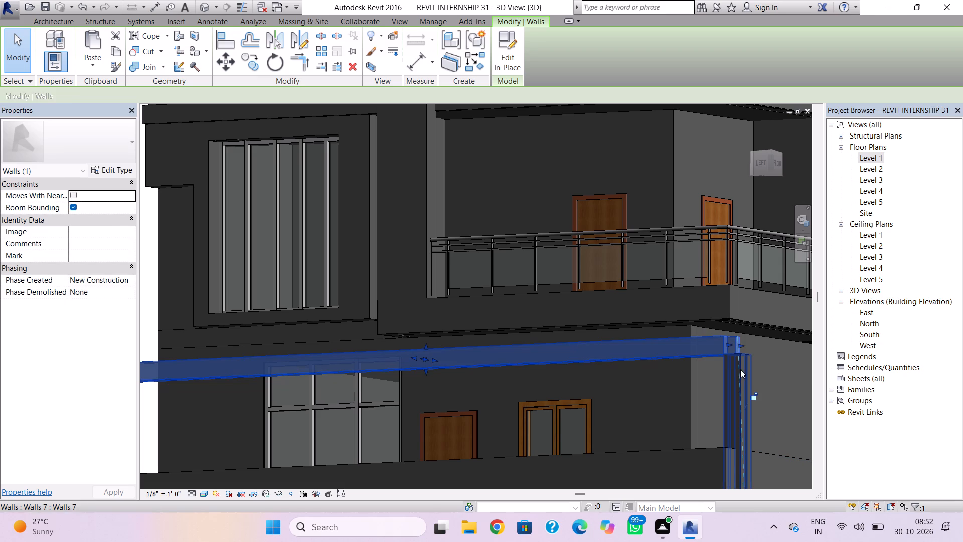
{"action": "left_click_drag", "start_coordinate": [728, 347], "coordinate": [735, 346]}
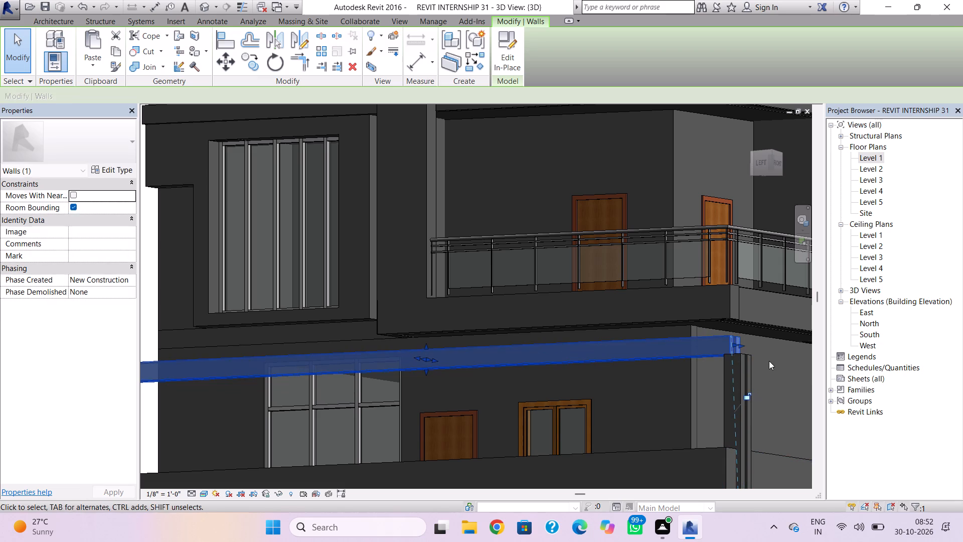
{"action": "left_click", "coordinate": [769, 361]}
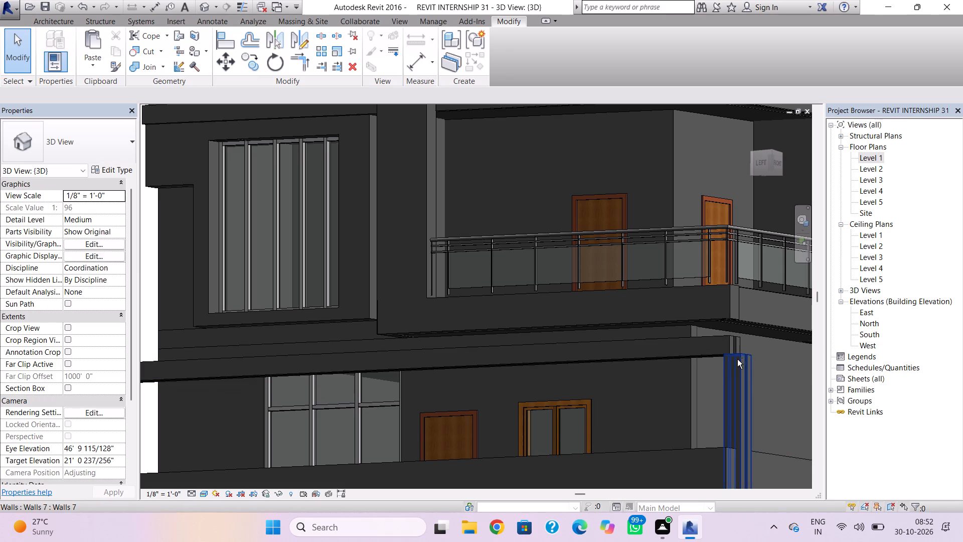
Raise the top of the southwest twin posts to the level of the twin beams' top face.
{"action": "right_click_drag", "start_coordinate": [737, 359], "coordinate": [760, 441], "text": "shift"}
{"action": "scroll", "coordinate": [760, 441], "scroll_direction": "down", "scroll_amount": 3, "text": "shift"}
{"action": "scroll", "coordinate": [768, 418], "scroll_direction": "up", "scroll_amount": 2}
{"action": "middle_click_drag", "start_coordinate": [766, 415], "coordinate": [740, 406]}
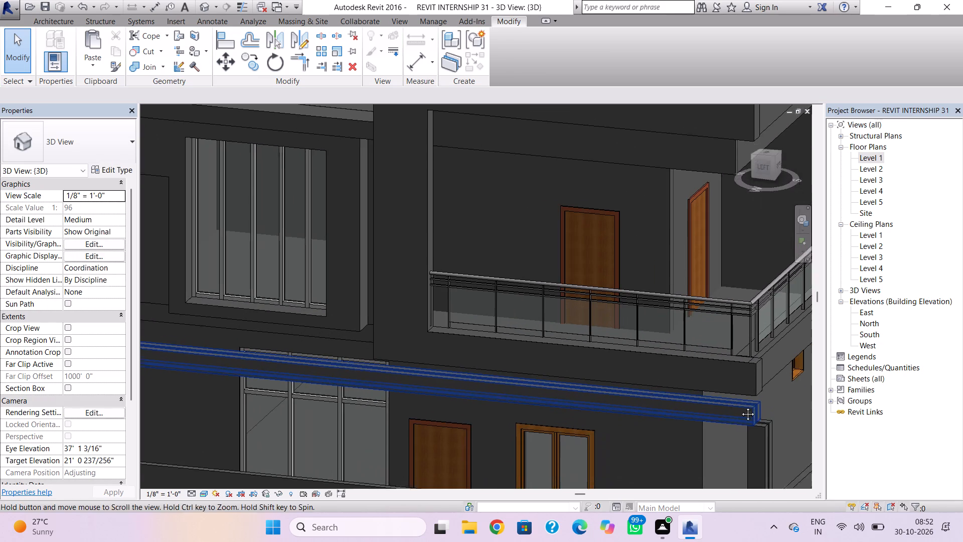
{"action": "middle_click_drag", "start_coordinate": [740, 406], "coordinate": [618, 399]}
{"action": "left_click", "coordinate": [626, 418]}
{"action": "scroll", "coordinate": [623, 416], "scroll_direction": "up", "scroll_amount": 4}
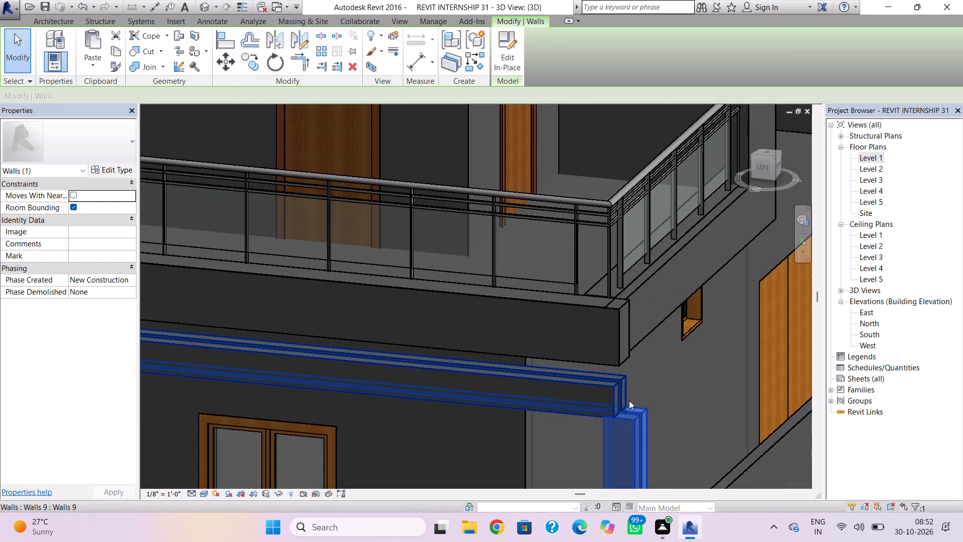
{"action": "left_click_drag", "start_coordinate": [625, 407], "coordinate": [625, 387]}
{"action": "left_click_drag", "start_coordinate": [629, 384], "coordinate": [627, 378]}
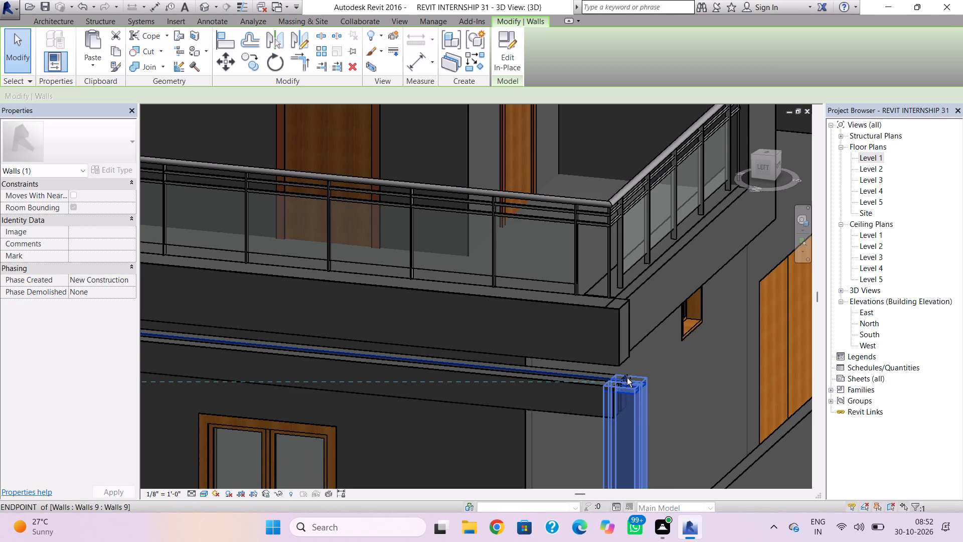
{"action": "left_click_drag", "start_coordinate": [627, 378], "coordinate": [627, 377]}
{"action": "left_click", "coordinate": [665, 371]}
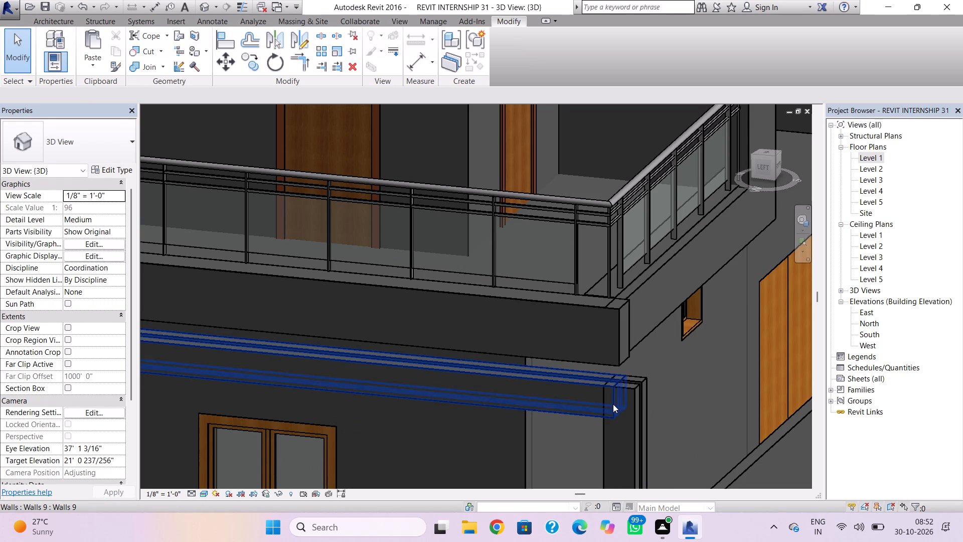
Pull the south ends of both twin beams back to the north face of the southwest posts.
{"action": "left_click", "coordinate": [613, 404]}
{"action": "scroll", "coordinate": [613, 403], "scroll_direction": "up", "scroll_amount": 4}
{"action": "left_click_drag", "start_coordinate": [620, 395], "coordinate": [613, 395]}
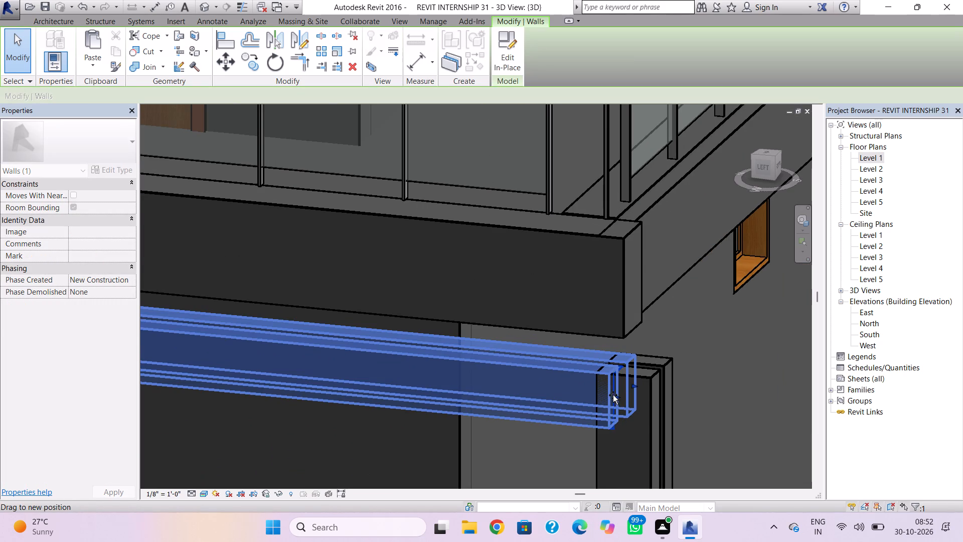
{"action": "left_click_drag", "start_coordinate": [613, 395], "coordinate": [602, 389]}
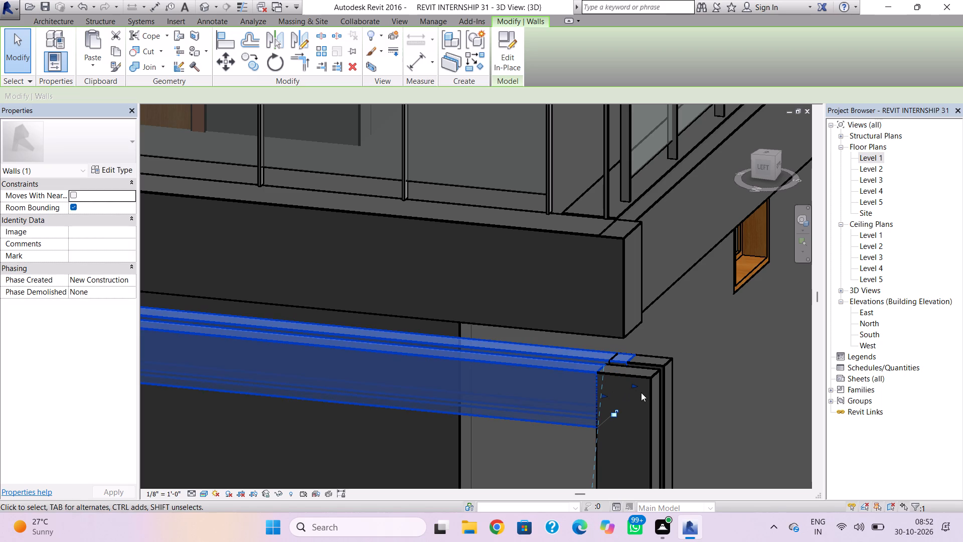
{"action": "left_click_drag", "start_coordinate": [638, 390], "coordinate": [617, 389]}
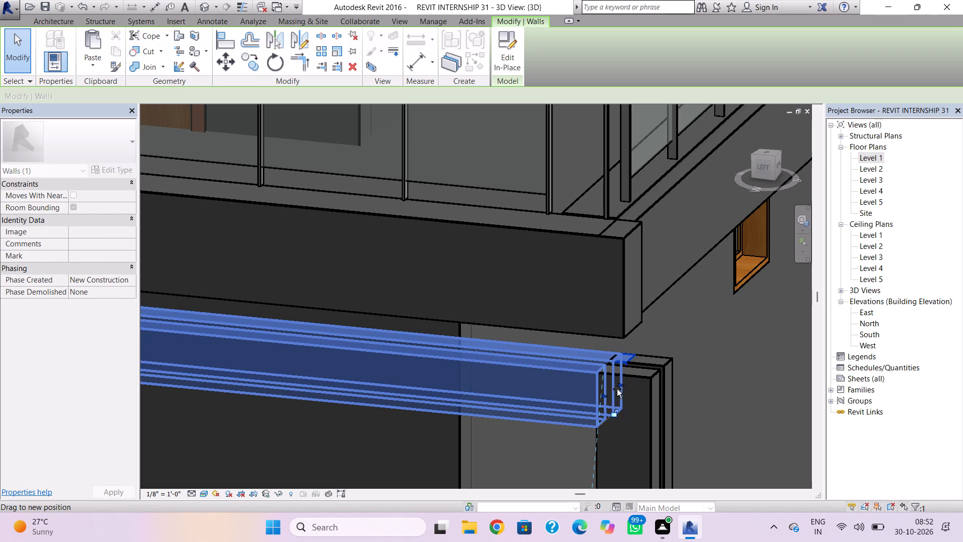
{"action": "left_click_drag", "start_coordinate": [617, 389], "coordinate": [612, 388]}
{"action": "left_click", "coordinate": [688, 371]}
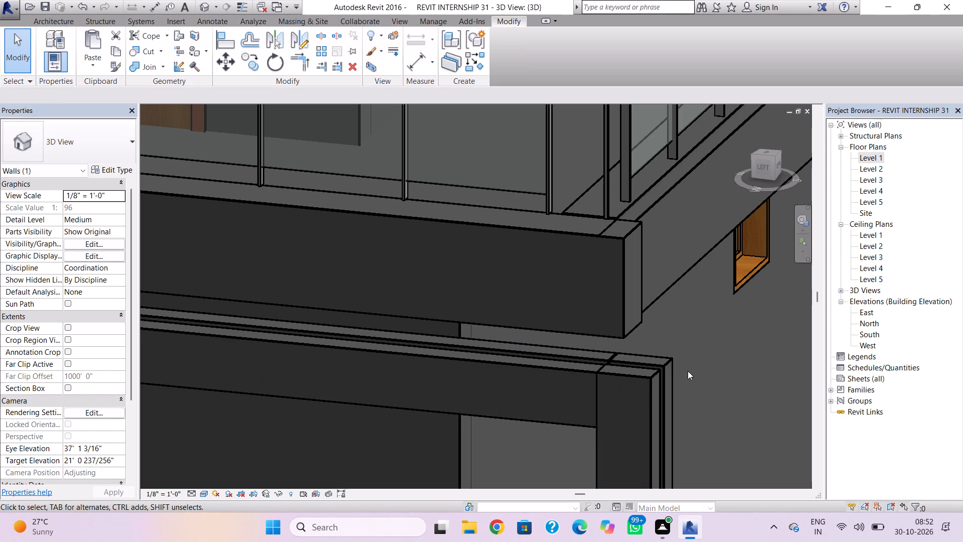
Inspect the twin beams and corner posts along the whole west facade from several angles.
{"action": "scroll", "coordinate": [517, 416], "scroll_direction": "down", "scroll_amount": 10}
{"action": "scroll", "coordinate": [314, 431], "scroll_direction": "down", "scroll_amount": 4}
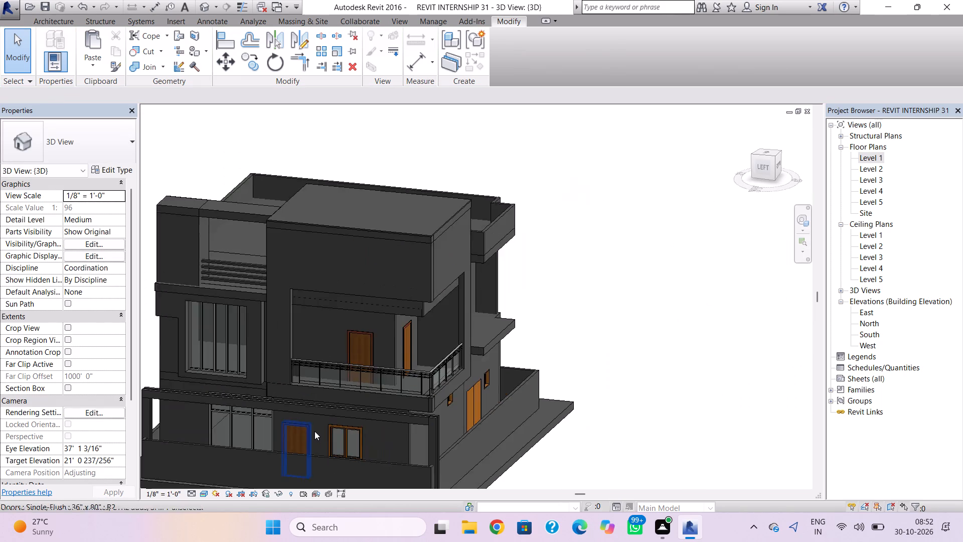
{"action": "middle_click_drag", "start_coordinate": [314, 431], "coordinate": [458, 368]}
{"action": "scroll", "coordinate": [314, 431], "scroll_direction": "up", "scroll_amount": 1}
{"action": "right_click_drag", "start_coordinate": [353, 376], "coordinate": [433, 346], "text": "shift"}
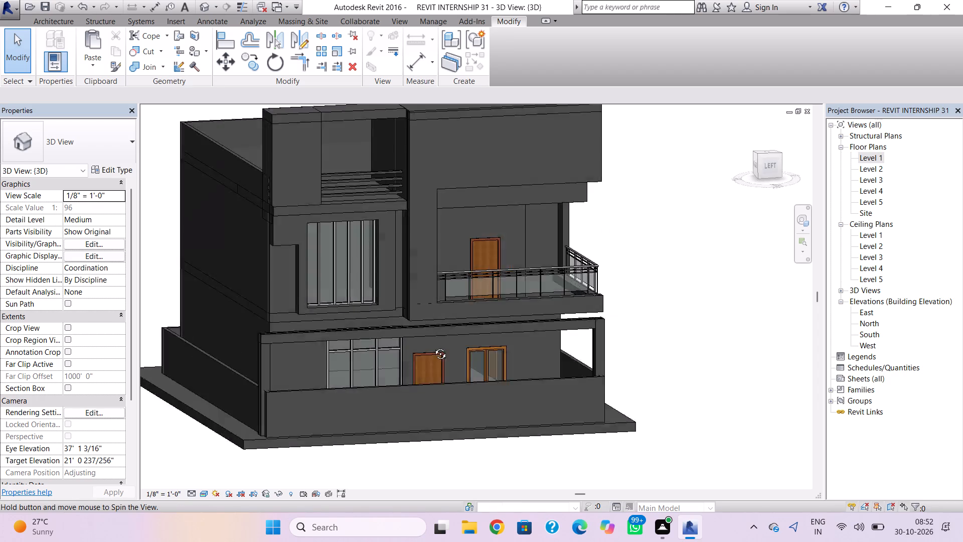
{"action": "right_click_drag", "start_coordinate": [433, 346], "coordinate": [363, 369], "text": "shift"}
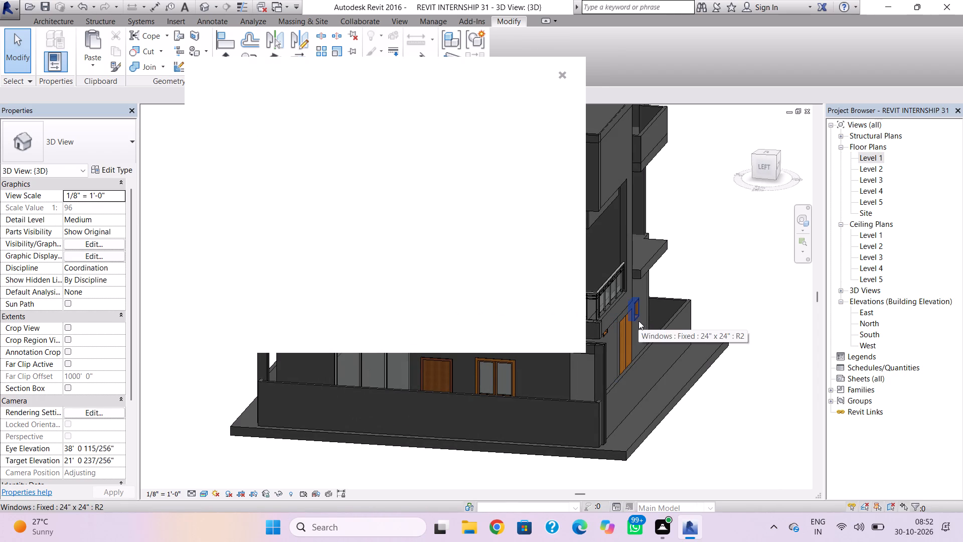
Dismiss the blank pop-up covering the model view.
{"action": "left_click", "coordinate": [563, 76]}
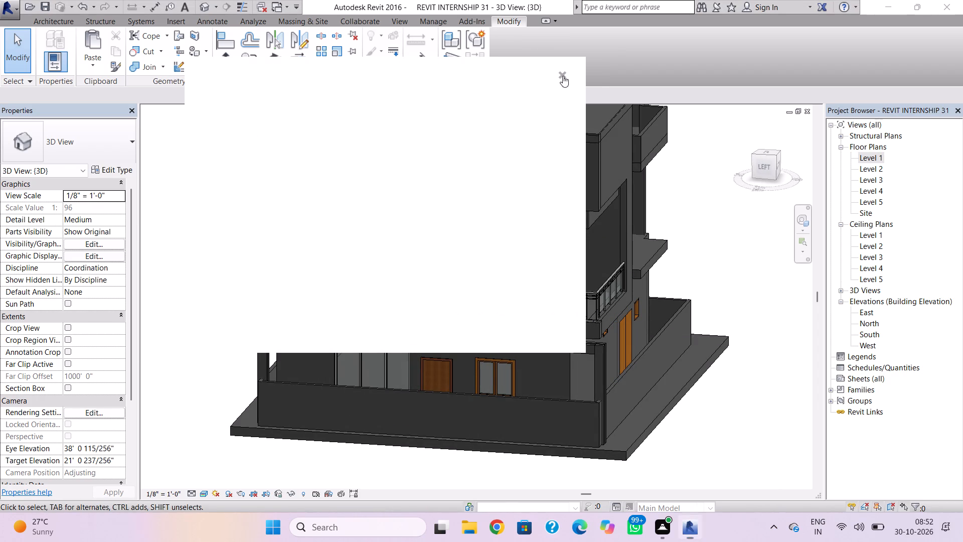
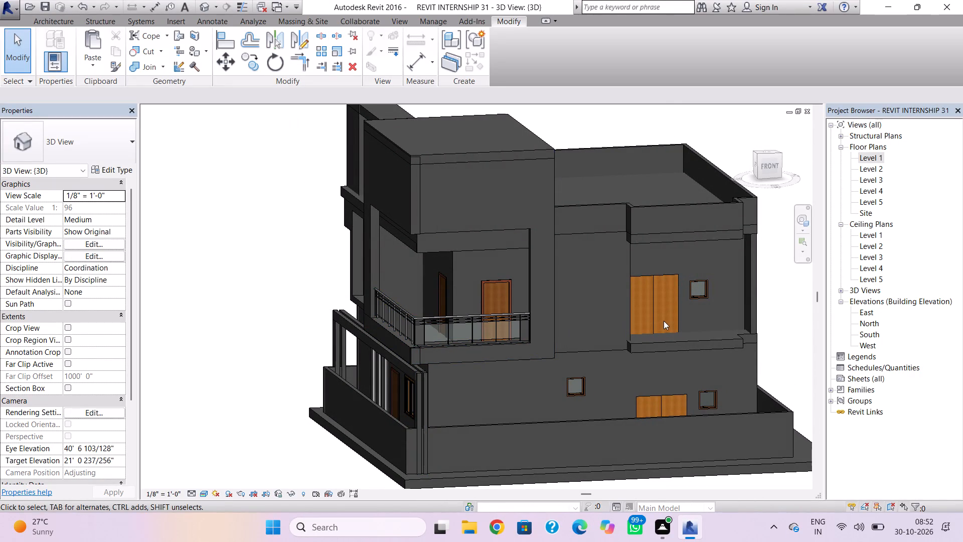
Delete the three Level 3 parapet walls along the edges of the projecting slab above the south facade's double door.
{"action": "right_click_drag", "start_coordinate": [665, 325], "coordinate": [654, 396], "text": "shift"}
{"action": "left_click", "coordinate": [615, 292]}
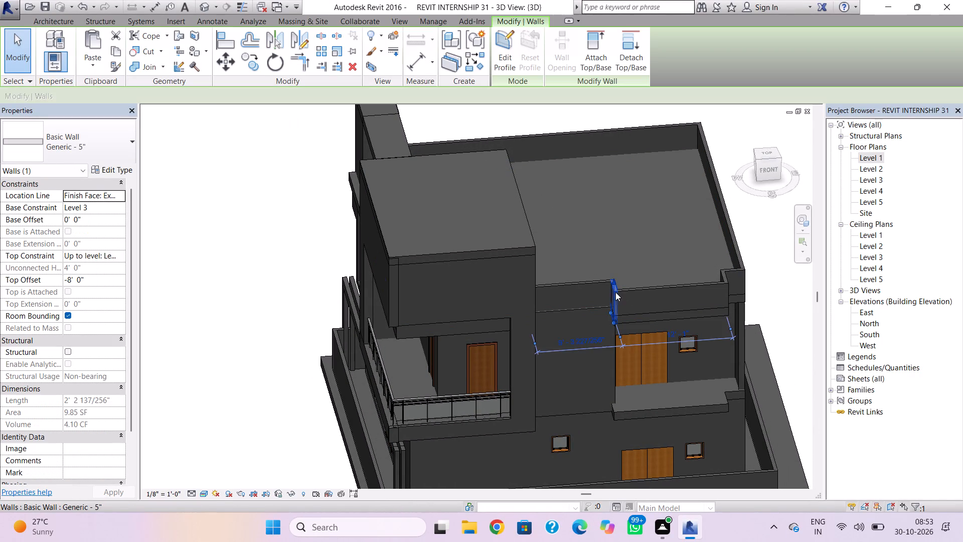
{"action": "key", "text": "Delete"}
{"action": "left_click", "coordinate": [637, 296]}
{"action": "key", "text": "Delete"}
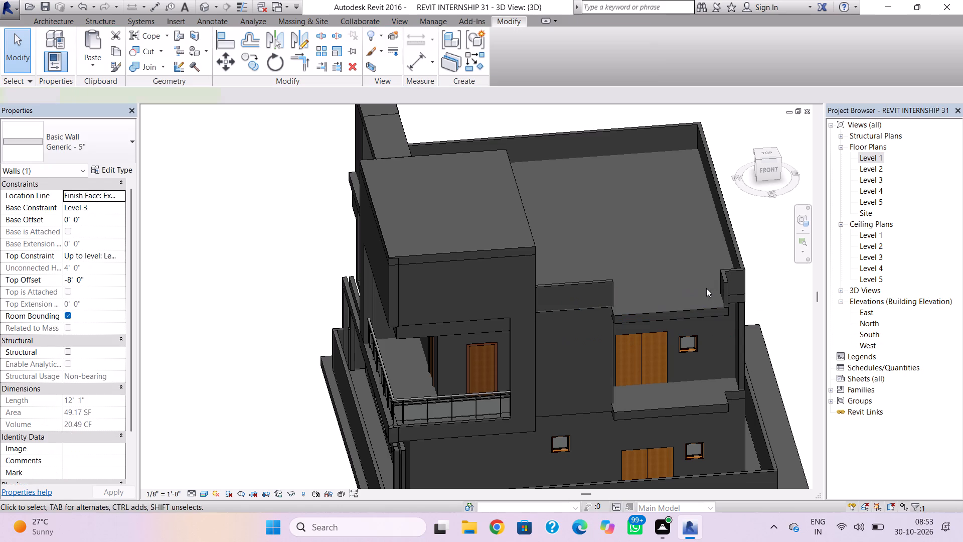
{"action": "left_click", "coordinate": [720, 285]}
{"action": "key", "text": "Delete"}
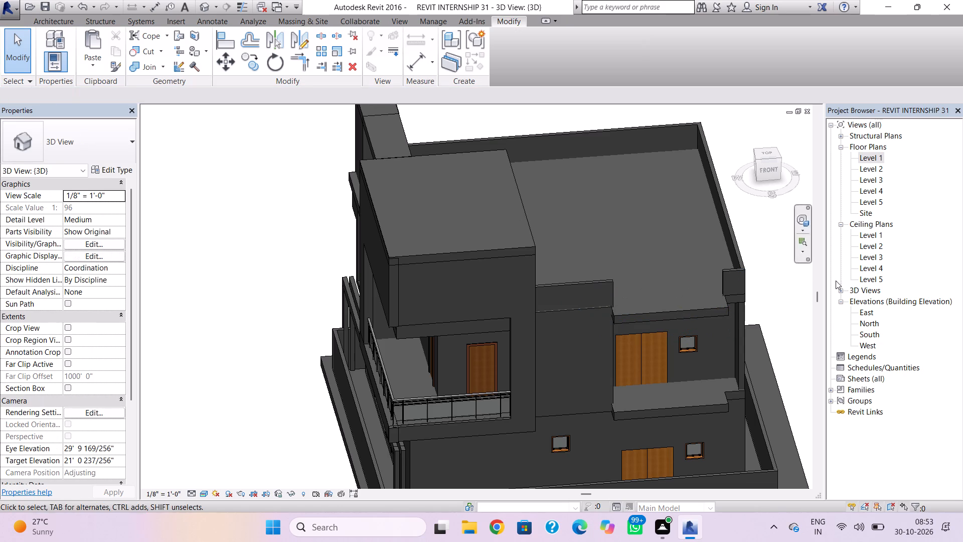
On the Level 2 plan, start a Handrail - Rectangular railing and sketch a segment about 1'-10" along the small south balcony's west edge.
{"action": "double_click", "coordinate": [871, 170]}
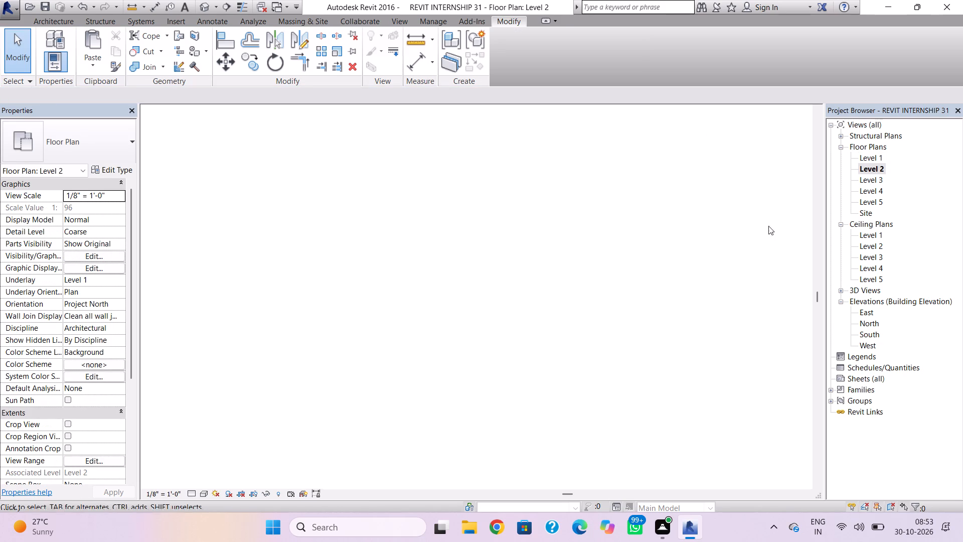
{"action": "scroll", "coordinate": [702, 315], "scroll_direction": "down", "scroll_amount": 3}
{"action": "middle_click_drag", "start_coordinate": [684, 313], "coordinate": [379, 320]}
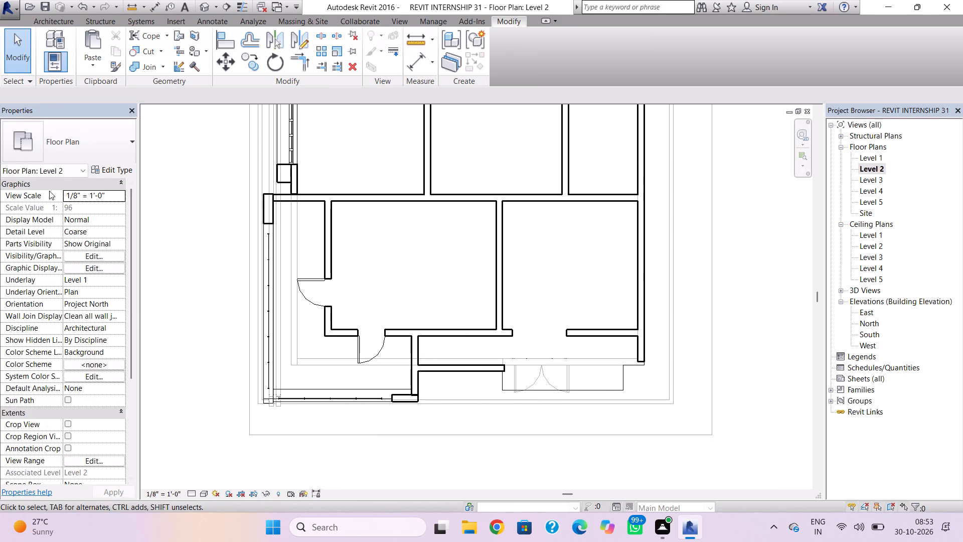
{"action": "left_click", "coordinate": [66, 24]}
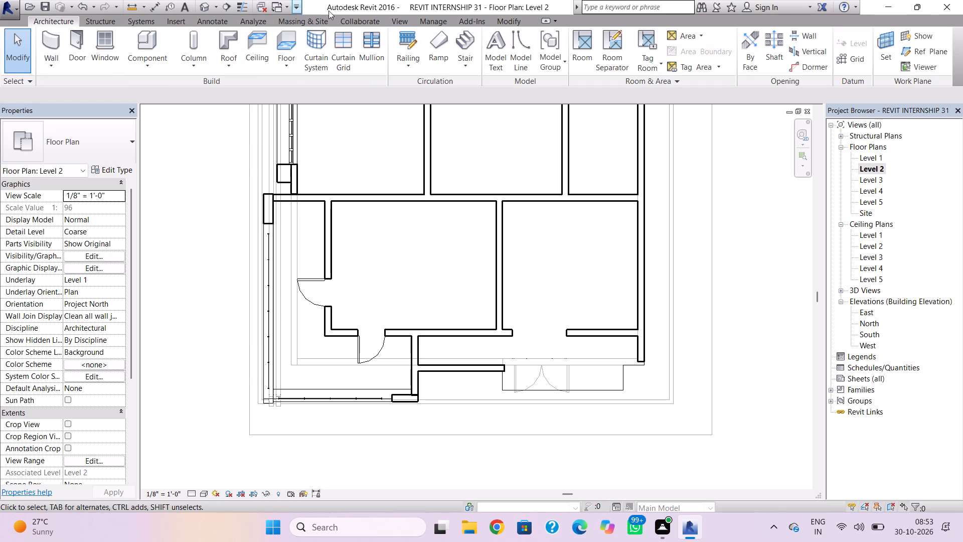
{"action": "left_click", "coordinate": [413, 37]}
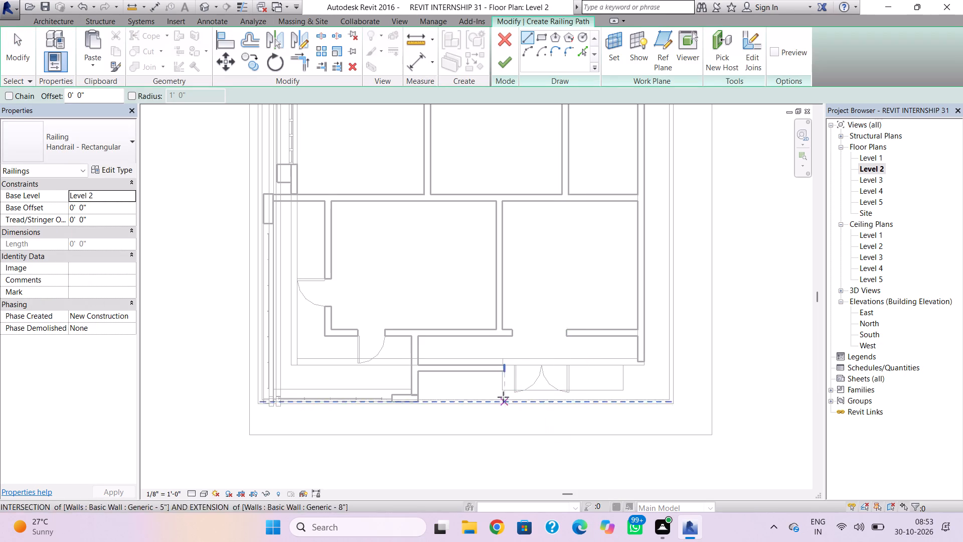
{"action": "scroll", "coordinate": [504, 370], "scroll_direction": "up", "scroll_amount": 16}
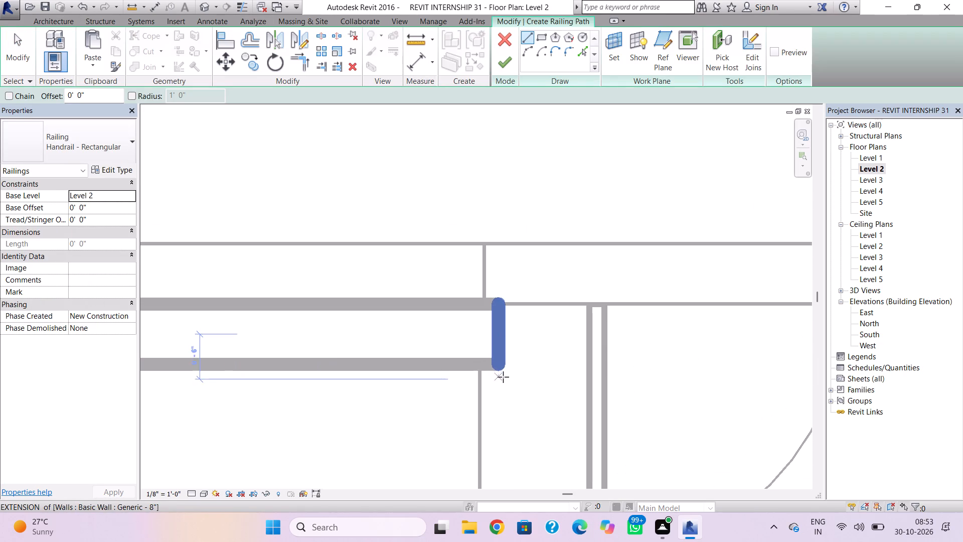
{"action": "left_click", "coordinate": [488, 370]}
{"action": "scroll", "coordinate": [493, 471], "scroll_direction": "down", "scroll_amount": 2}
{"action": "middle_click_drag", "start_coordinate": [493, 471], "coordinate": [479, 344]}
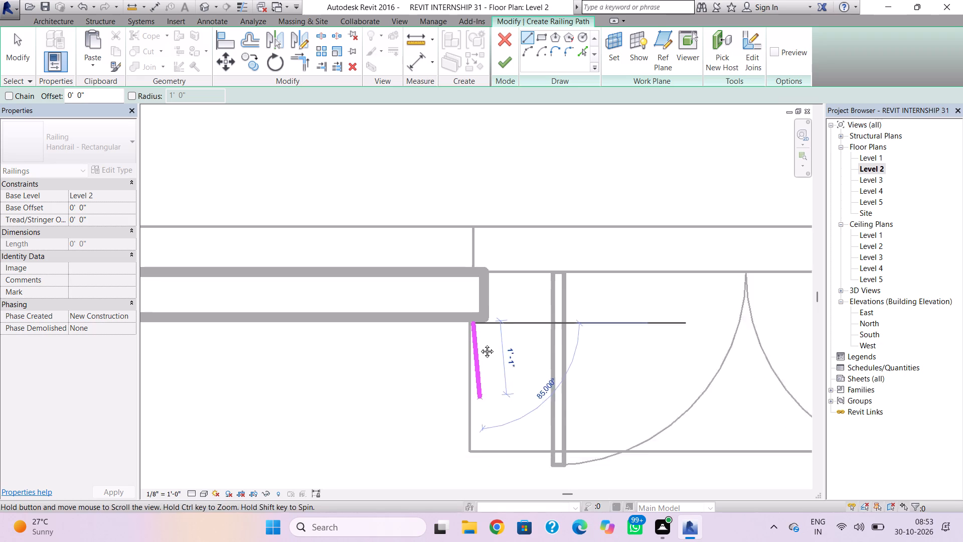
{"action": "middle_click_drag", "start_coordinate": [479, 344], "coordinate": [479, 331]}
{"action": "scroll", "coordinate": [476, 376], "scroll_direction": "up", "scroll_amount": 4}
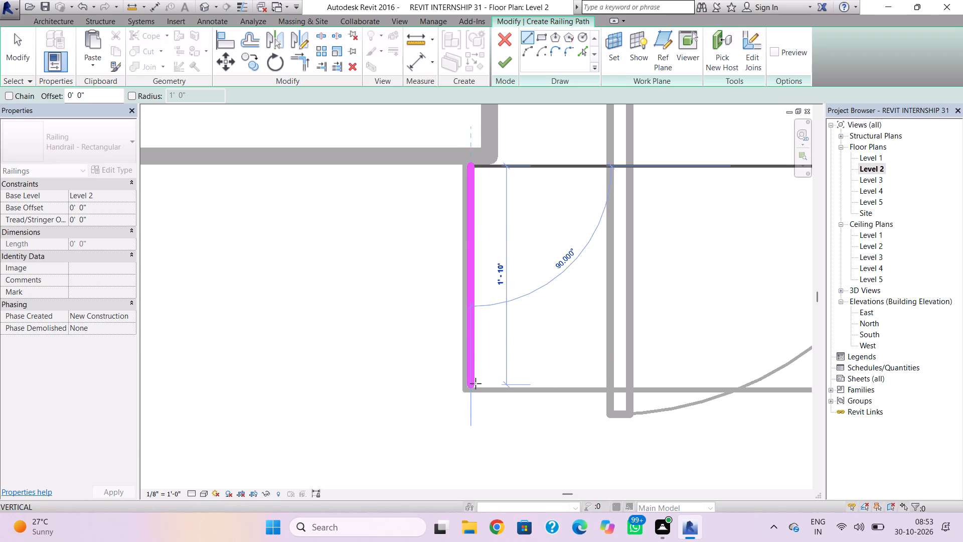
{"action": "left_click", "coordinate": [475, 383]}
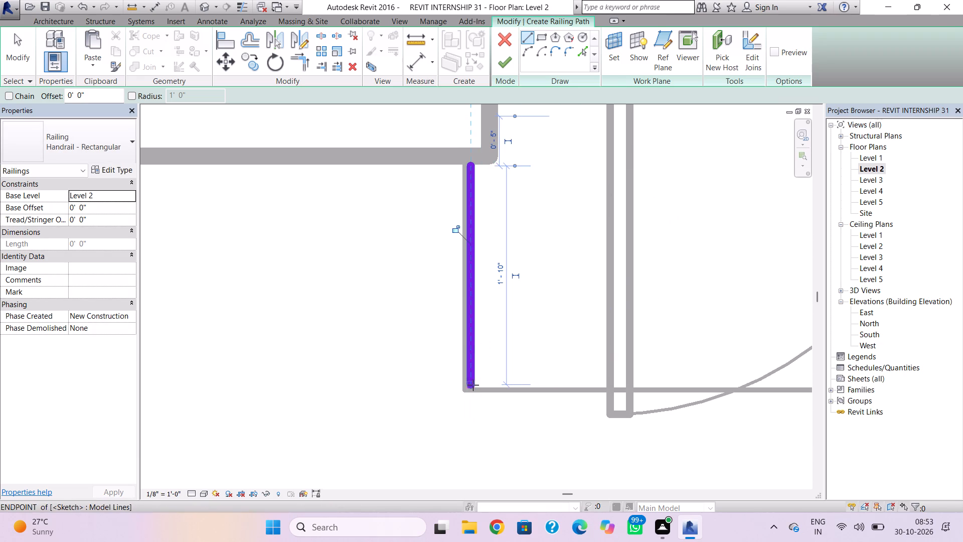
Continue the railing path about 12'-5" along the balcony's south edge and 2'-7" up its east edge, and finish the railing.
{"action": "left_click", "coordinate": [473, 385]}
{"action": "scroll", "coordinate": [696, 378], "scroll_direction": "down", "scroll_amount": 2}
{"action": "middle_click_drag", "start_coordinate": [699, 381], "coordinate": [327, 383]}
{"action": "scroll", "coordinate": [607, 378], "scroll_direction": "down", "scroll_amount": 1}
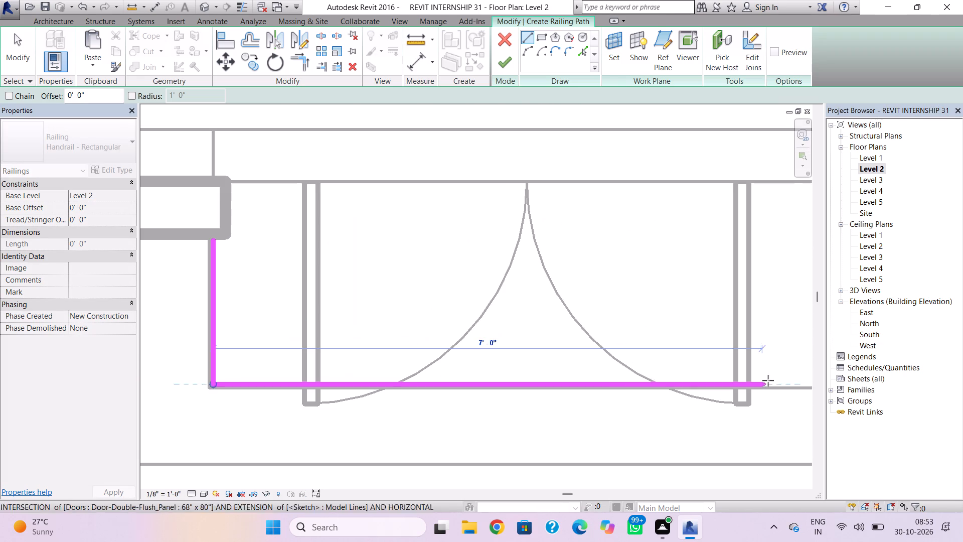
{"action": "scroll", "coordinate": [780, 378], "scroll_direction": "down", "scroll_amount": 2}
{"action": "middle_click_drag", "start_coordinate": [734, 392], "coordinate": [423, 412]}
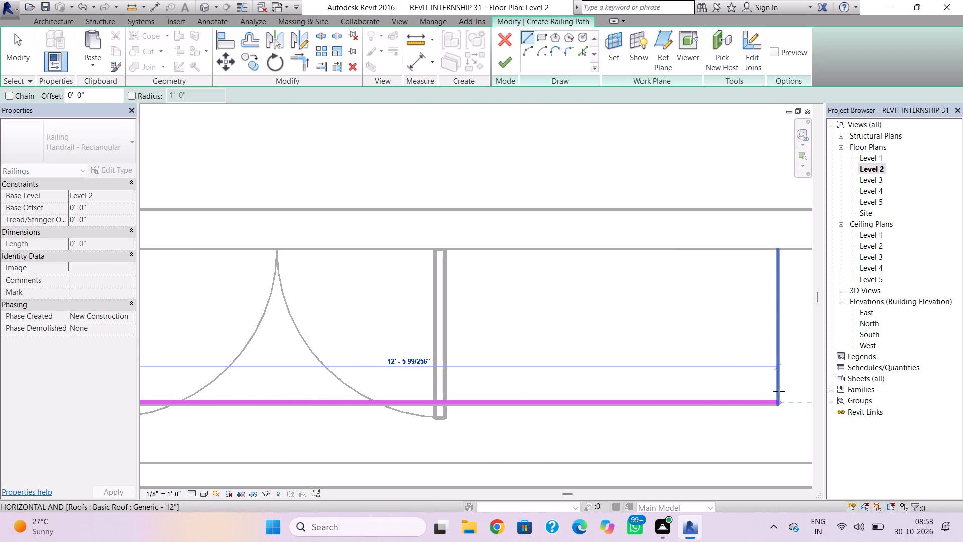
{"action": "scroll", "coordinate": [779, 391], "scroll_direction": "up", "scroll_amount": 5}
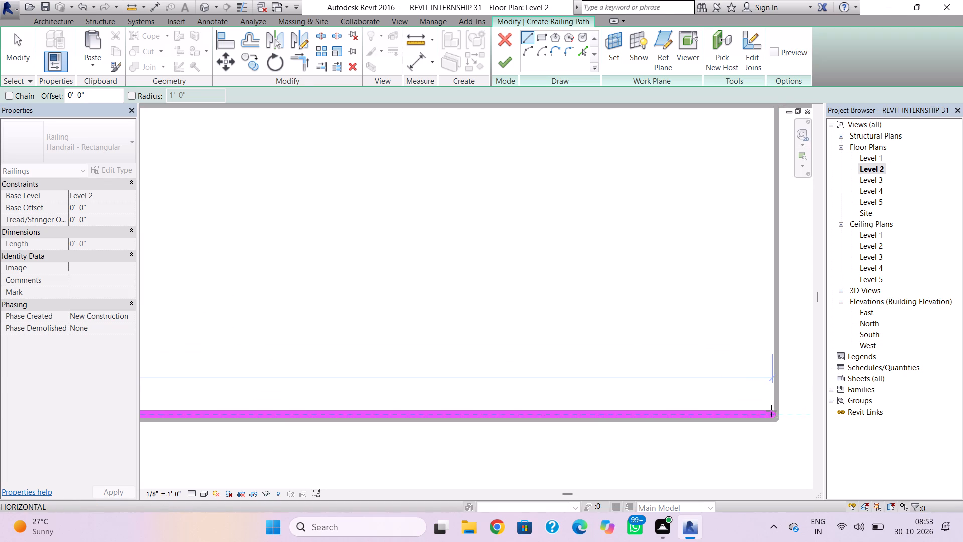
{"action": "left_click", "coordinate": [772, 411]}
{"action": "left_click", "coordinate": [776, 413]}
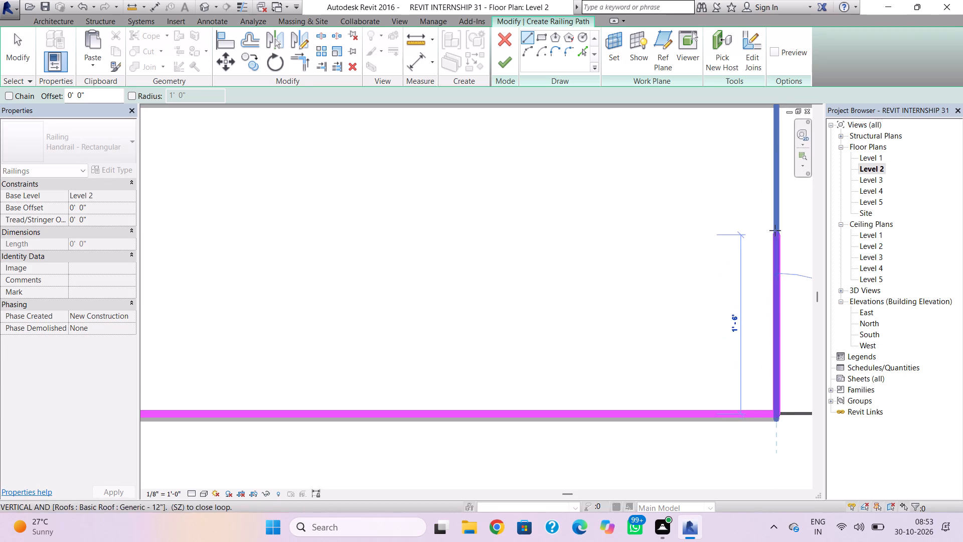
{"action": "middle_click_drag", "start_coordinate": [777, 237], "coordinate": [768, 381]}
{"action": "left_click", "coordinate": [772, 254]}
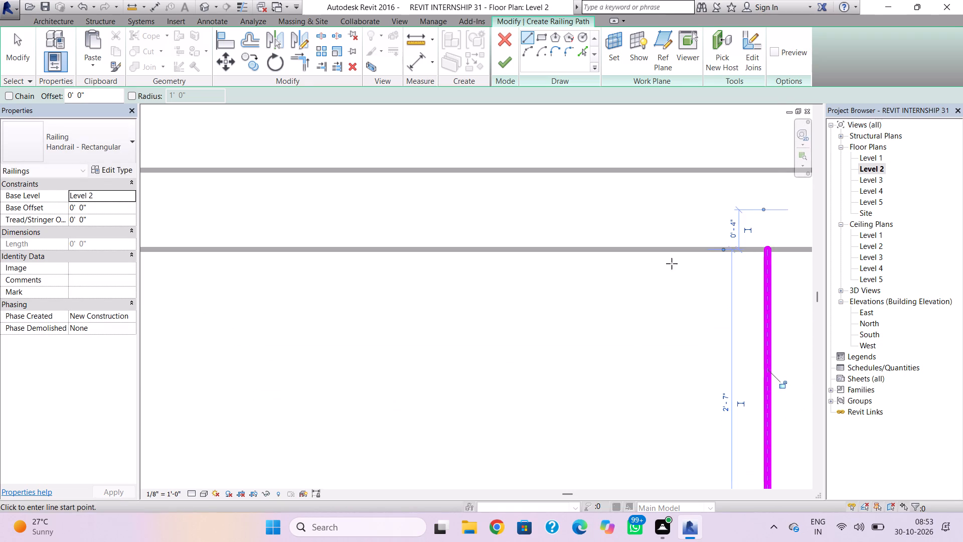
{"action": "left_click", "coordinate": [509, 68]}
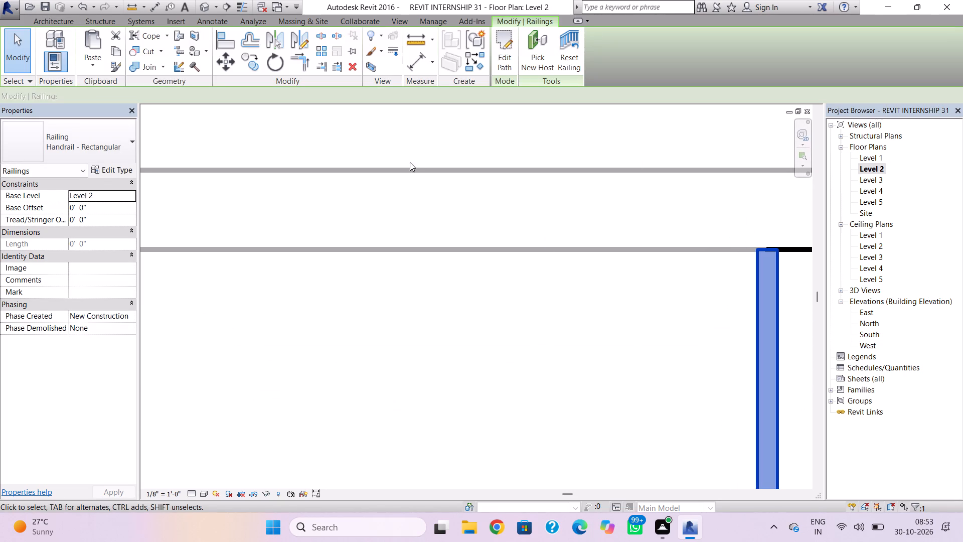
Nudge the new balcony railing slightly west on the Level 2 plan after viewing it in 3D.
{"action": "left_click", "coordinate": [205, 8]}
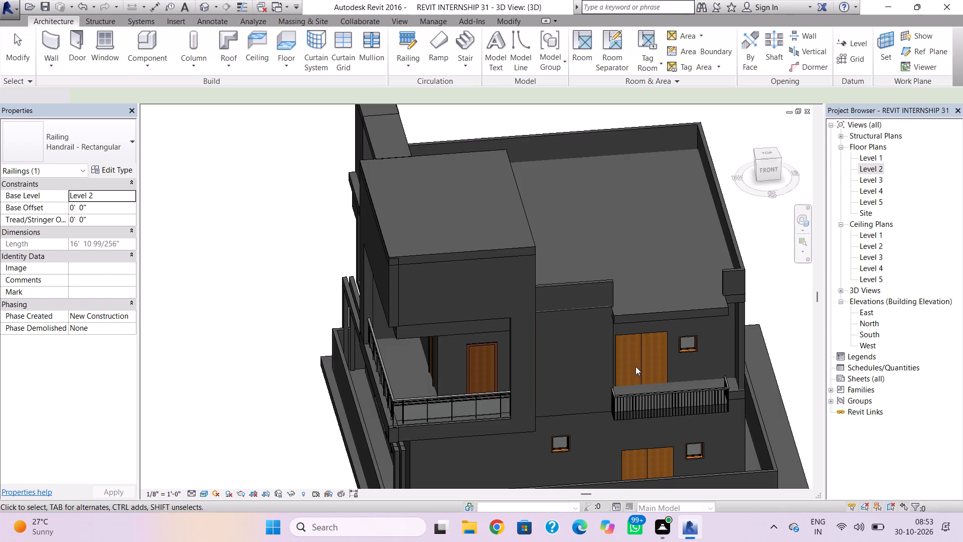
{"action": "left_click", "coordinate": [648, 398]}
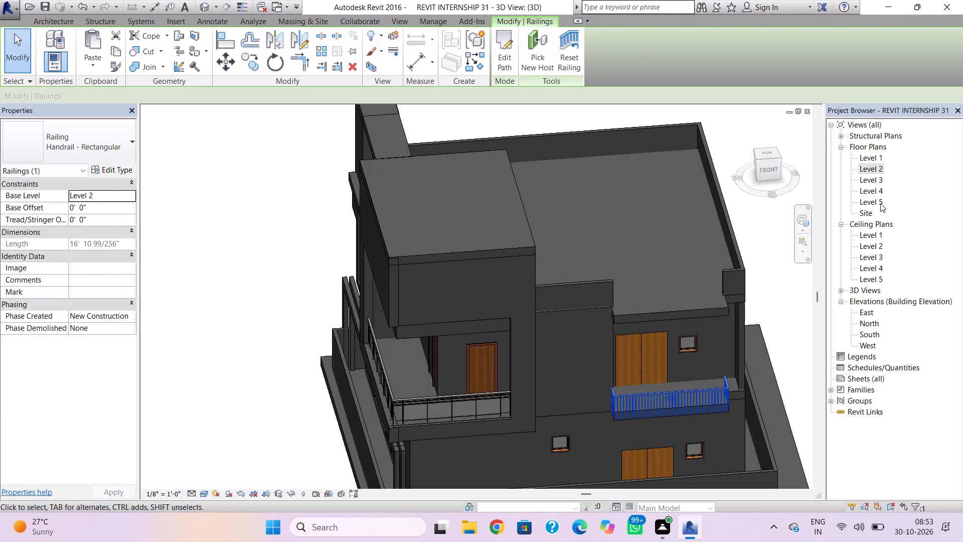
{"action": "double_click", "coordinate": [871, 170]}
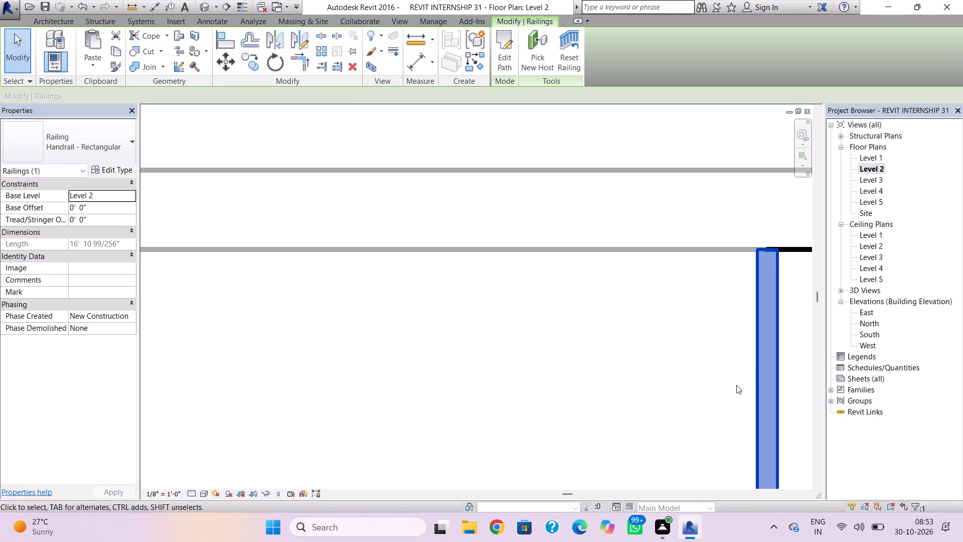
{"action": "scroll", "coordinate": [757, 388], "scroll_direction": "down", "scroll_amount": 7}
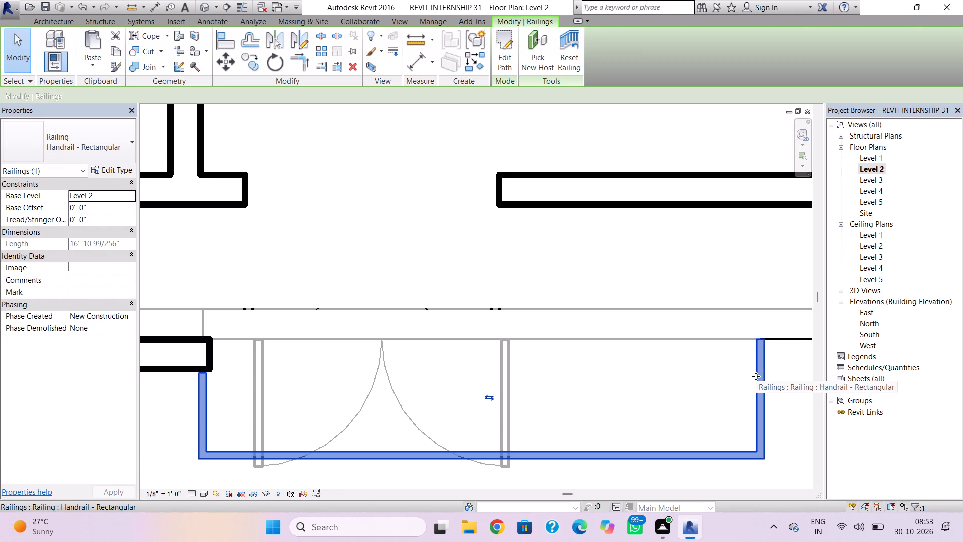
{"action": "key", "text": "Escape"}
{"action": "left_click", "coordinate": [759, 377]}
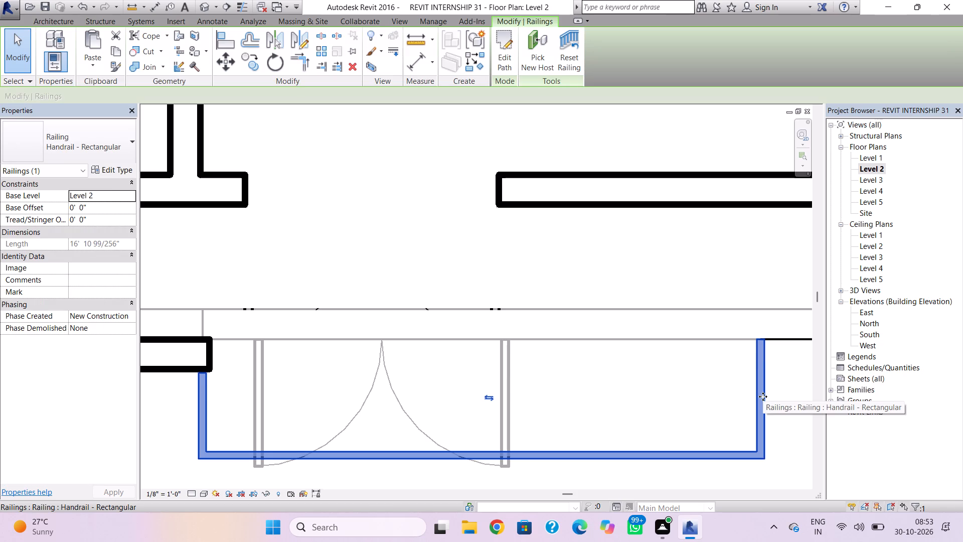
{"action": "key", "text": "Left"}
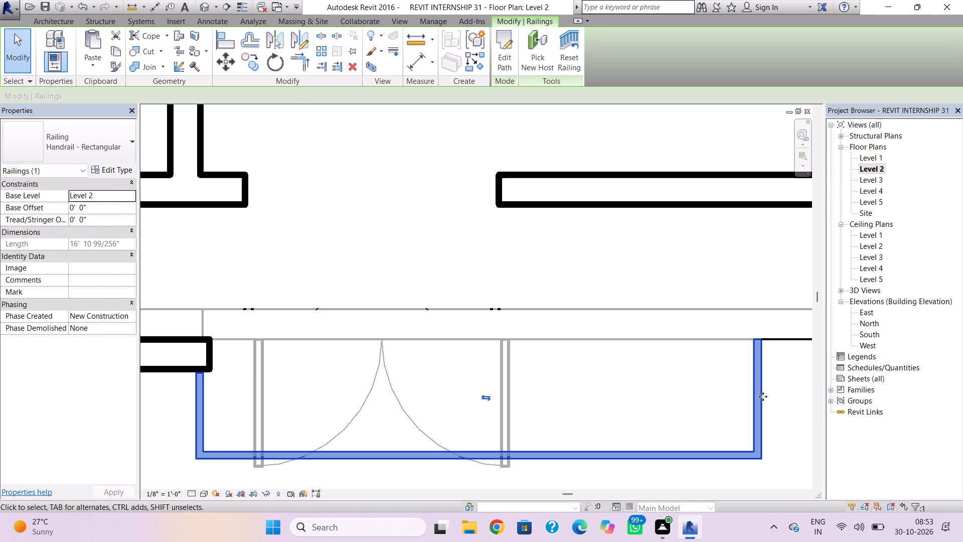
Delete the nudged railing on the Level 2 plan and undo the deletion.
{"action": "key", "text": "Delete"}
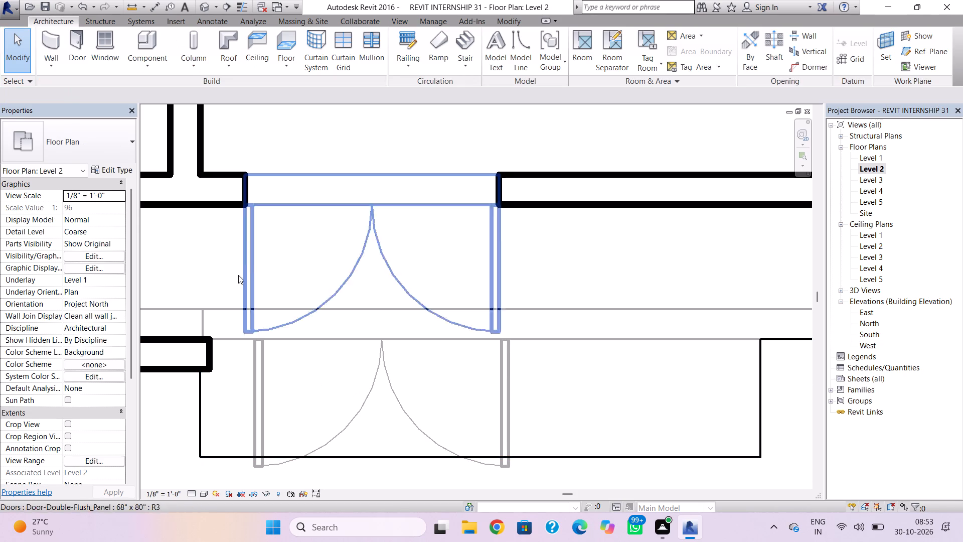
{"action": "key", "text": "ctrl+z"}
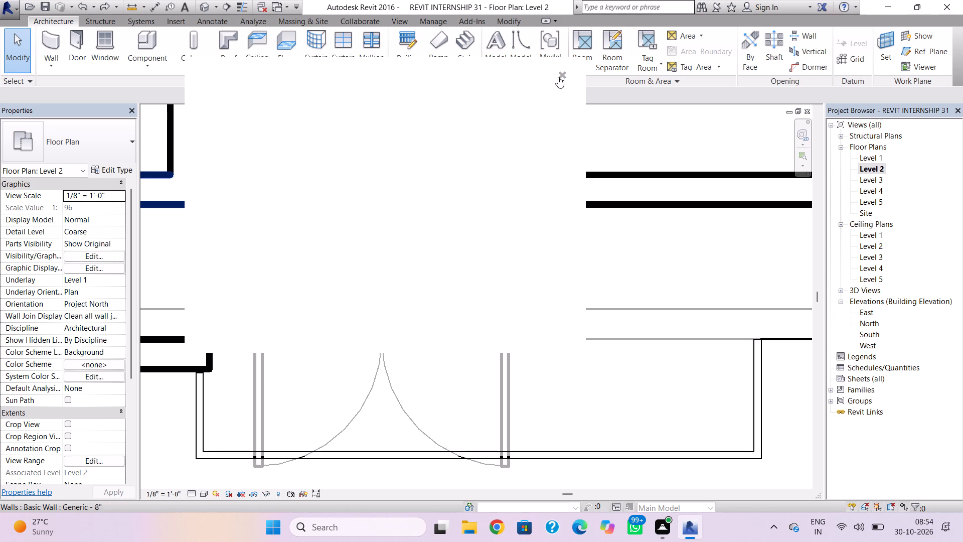
Dismiss the blank pop-up covering the plan.
{"action": "left_click", "coordinate": [558, 77]}
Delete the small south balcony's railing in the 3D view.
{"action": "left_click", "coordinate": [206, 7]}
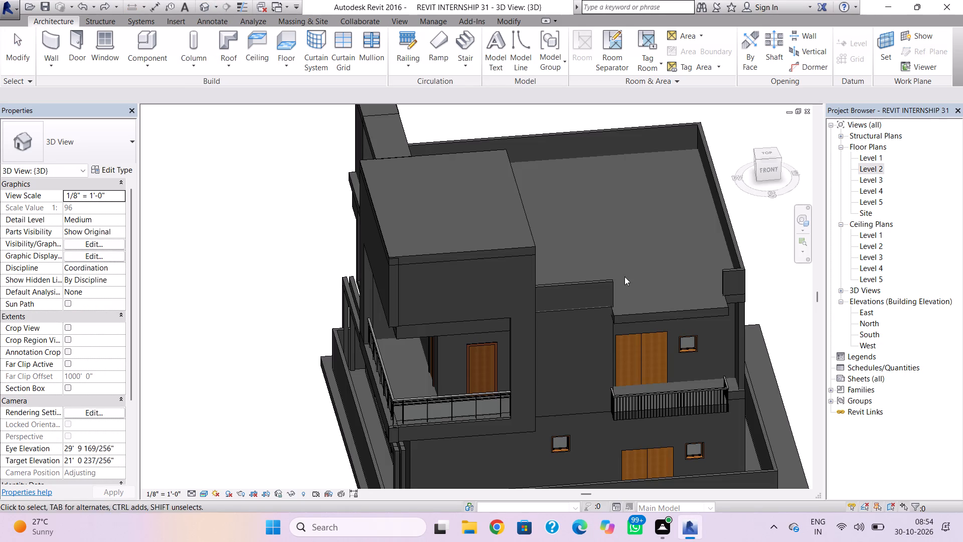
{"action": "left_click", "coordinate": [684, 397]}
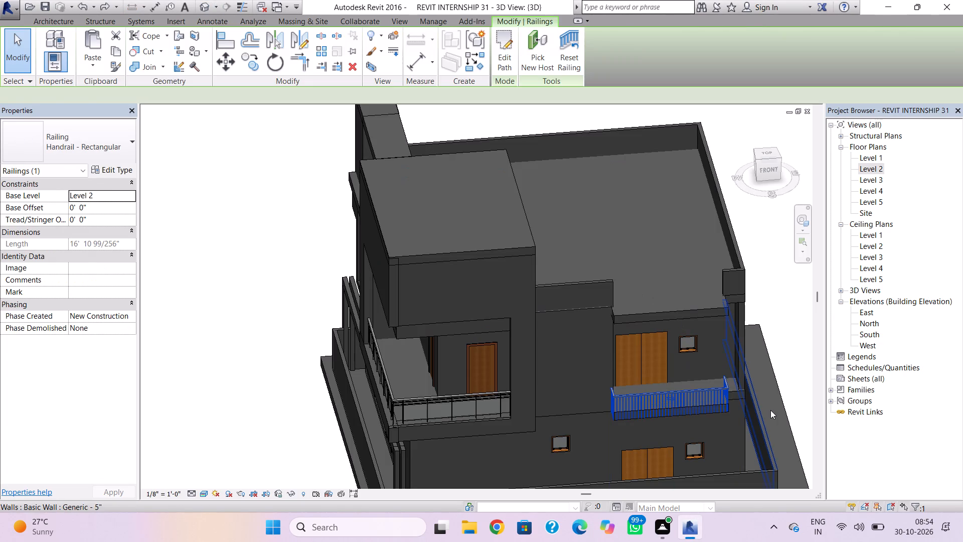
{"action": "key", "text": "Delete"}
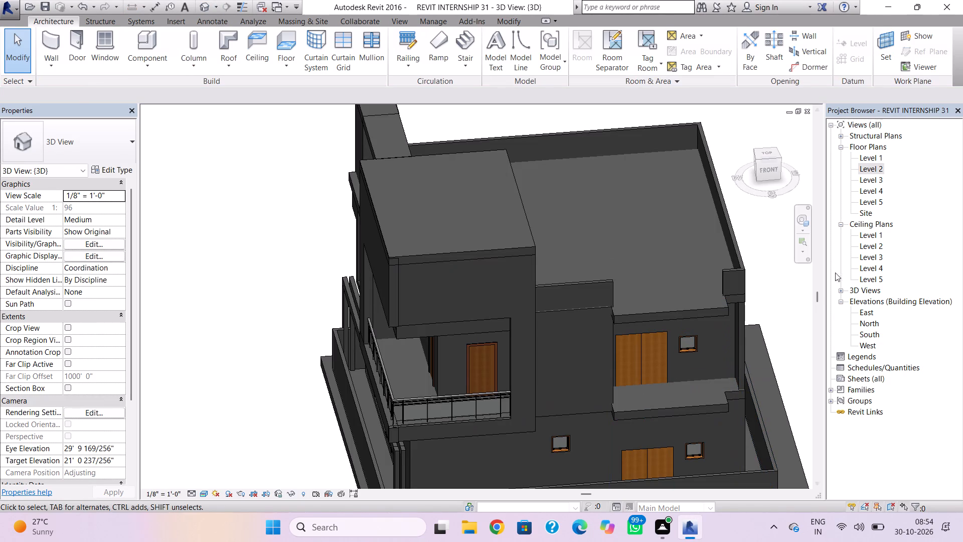
Start a new Handrail - Rectangular railing on Level 2 with a 1'-9" segment running south from the wall's end corner, inside the balcony's west edge.
{"action": "double_click", "coordinate": [874, 170]}
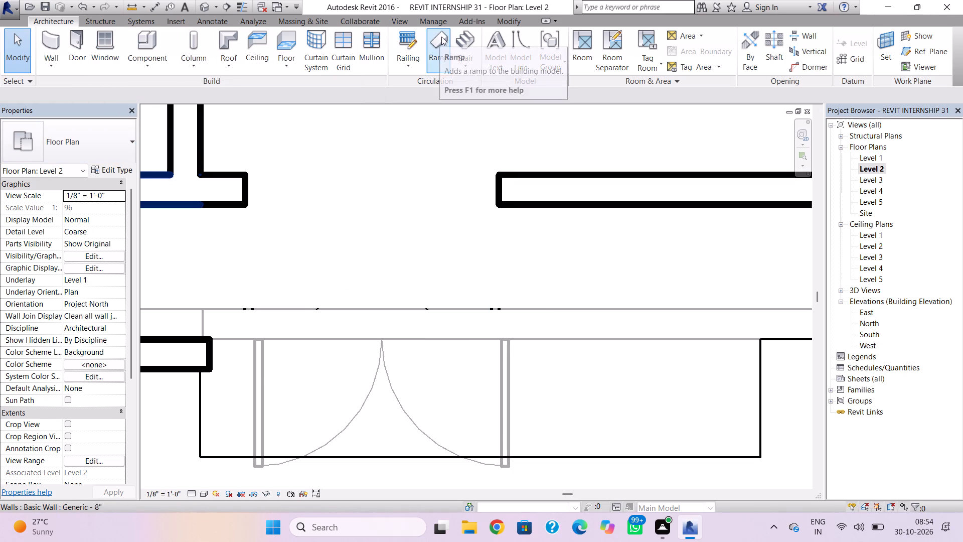
{"action": "left_click", "coordinate": [407, 41]}
{"action": "scroll", "coordinate": [210, 376], "scroll_direction": "up", "scroll_amount": 3}
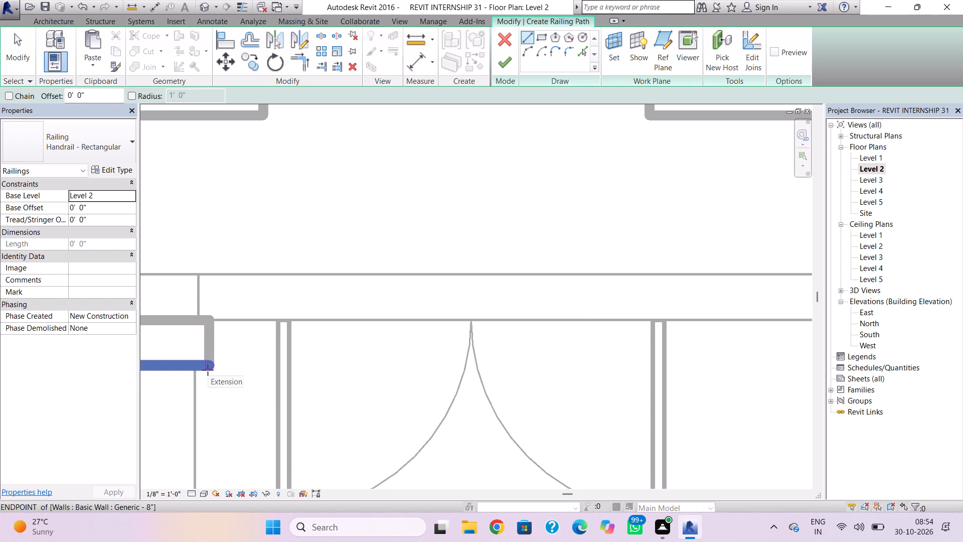
{"action": "left_click", "coordinate": [208, 370]}
{"action": "scroll", "coordinate": [208, 448], "scroll_direction": "down", "scroll_amount": 1}
{"action": "middle_click_drag", "start_coordinate": [208, 448], "coordinate": [211, 312]}
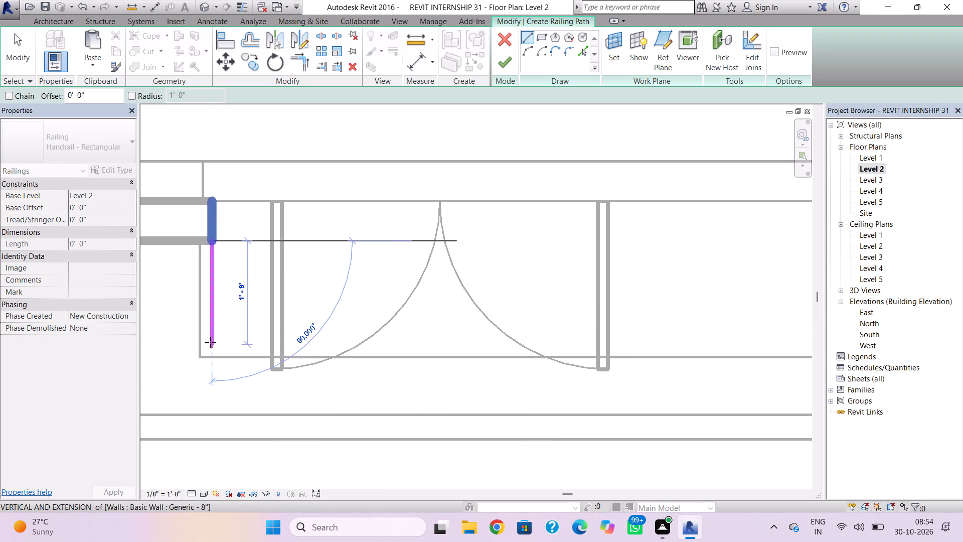
{"action": "left_click", "coordinate": [211, 343]}
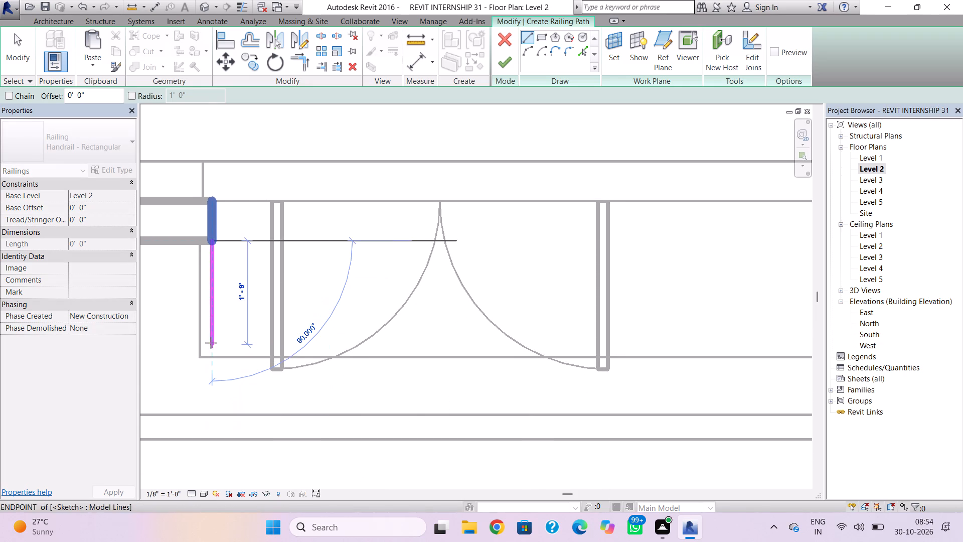
Continue the railing path east inside the balcony's south edge, then about 2'-4 1/2" north inside its east edge, and finish the railing.
{"action": "left_click", "coordinate": [215, 348]}
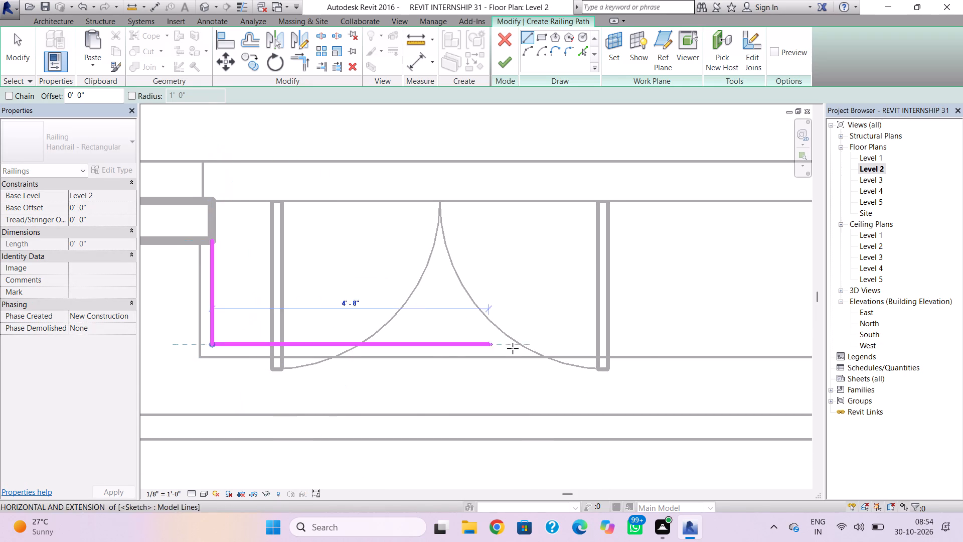
{"action": "scroll", "coordinate": [650, 350], "scroll_direction": "down", "scroll_amount": 1}
{"action": "middle_click_drag", "start_coordinate": [650, 350], "coordinate": [311, 367]}
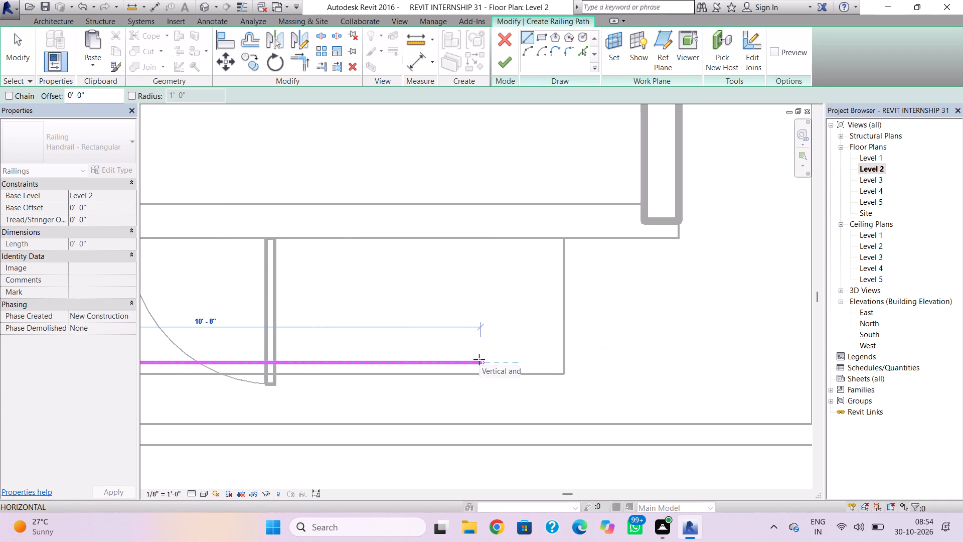
{"action": "scroll", "coordinate": [566, 362], "scroll_direction": "up", "scroll_amount": 4}
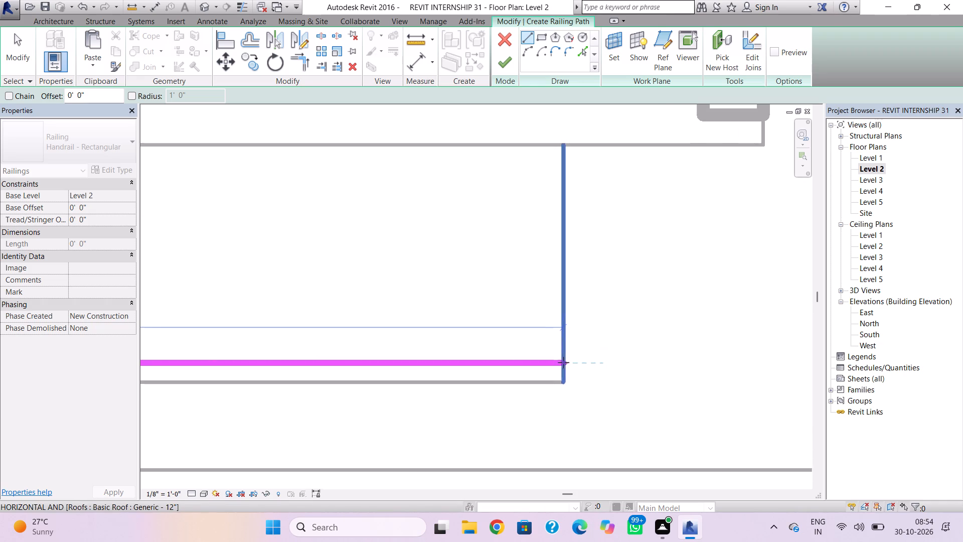
{"action": "scroll", "coordinate": [540, 362], "scroll_direction": "up", "scroll_amount": 5}
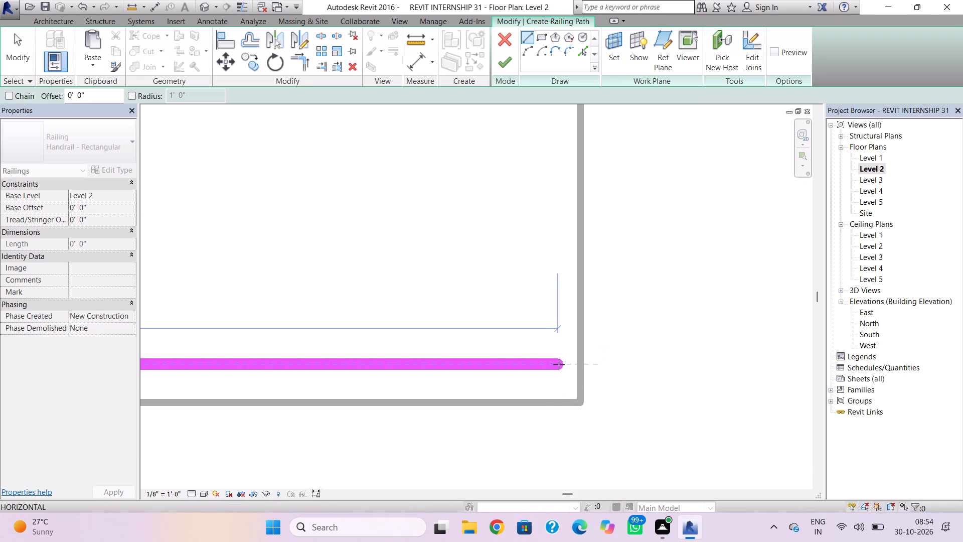
{"action": "left_click", "coordinate": [559, 364]}
{"action": "left_click", "coordinate": [559, 362]}
{"action": "middle_click_drag", "start_coordinate": [561, 255], "coordinate": [575, 463]}
{"action": "left_click", "coordinate": [575, 140]}
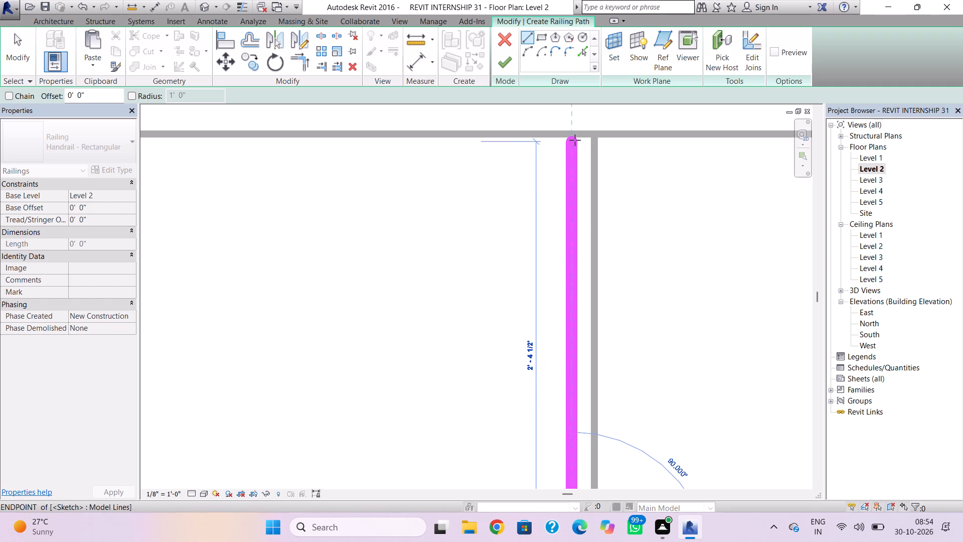
{"action": "left_click", "coordinate": [511, 69]}
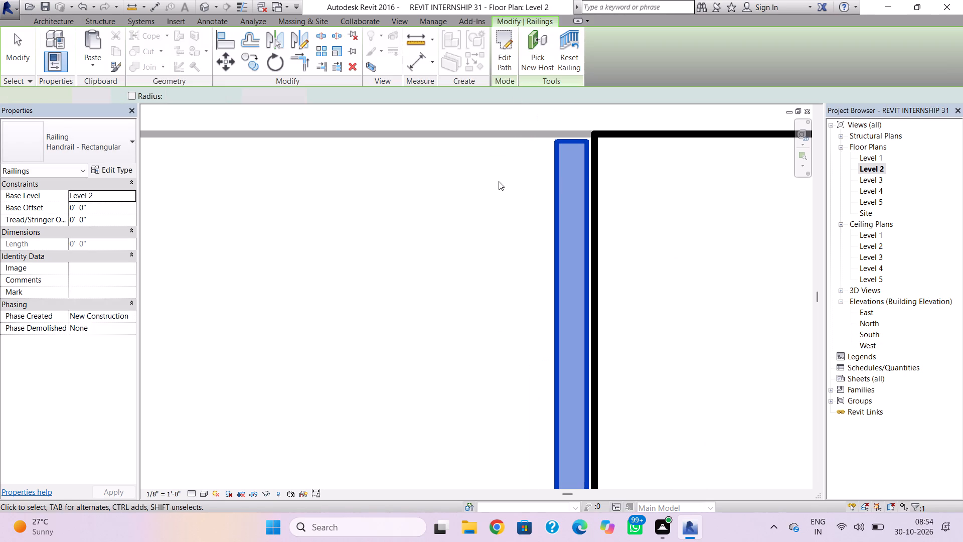
Inspect the new balcony railing in the 3D view and return to its east end on the Level 2 plan.
{"action": "left_click", "coordinate": [206, 10]}
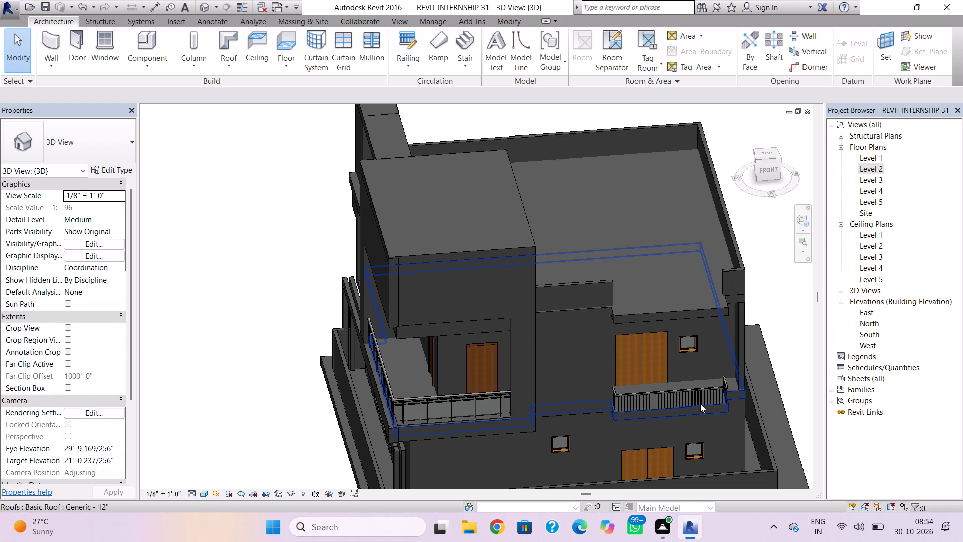
{"action": "double_click", "coordinate": [871, 166]}
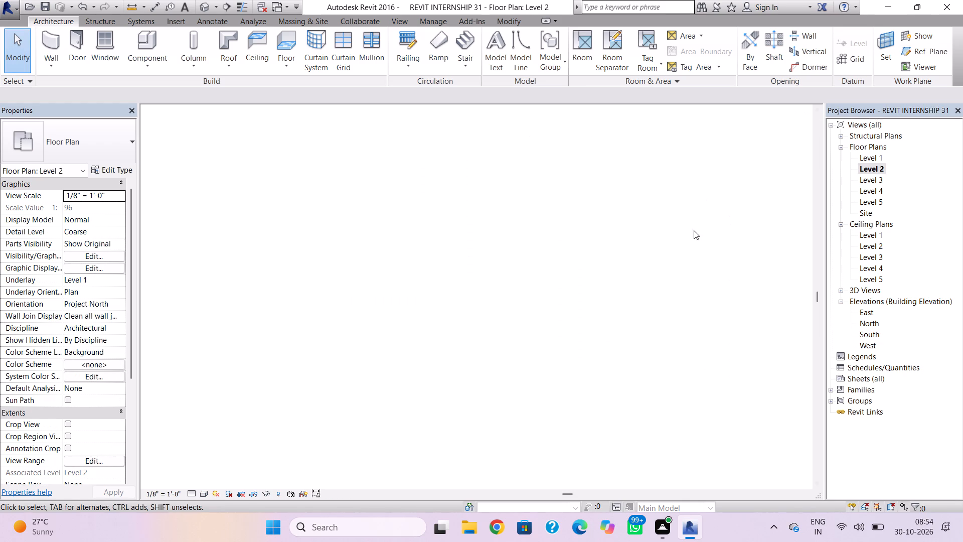
{"action": "scroll", "coordinate": [633, 405], "scroll_direction": "down", "scroll_amount": 7}
{"action": "middle_click_drag", "start_coordinate": [635, 413], "coordinate": [562, 357]}
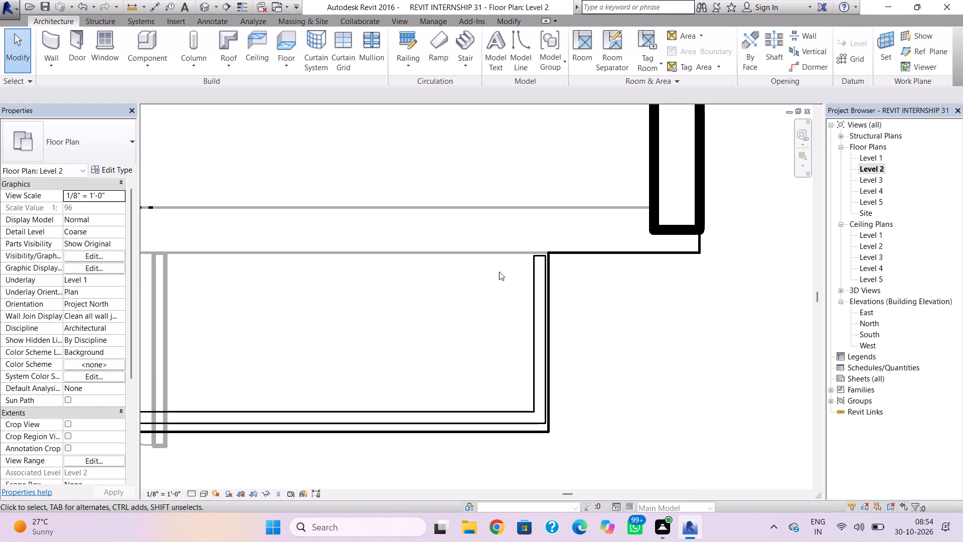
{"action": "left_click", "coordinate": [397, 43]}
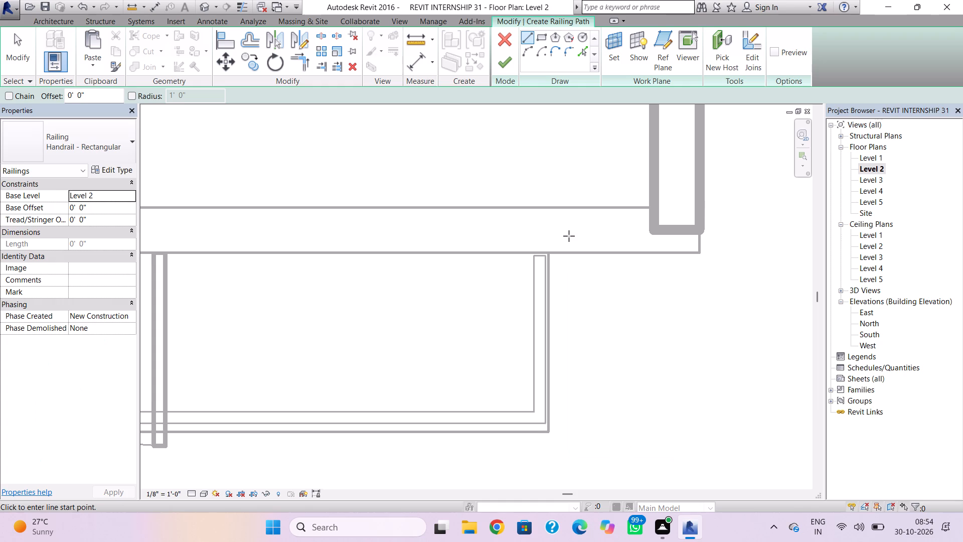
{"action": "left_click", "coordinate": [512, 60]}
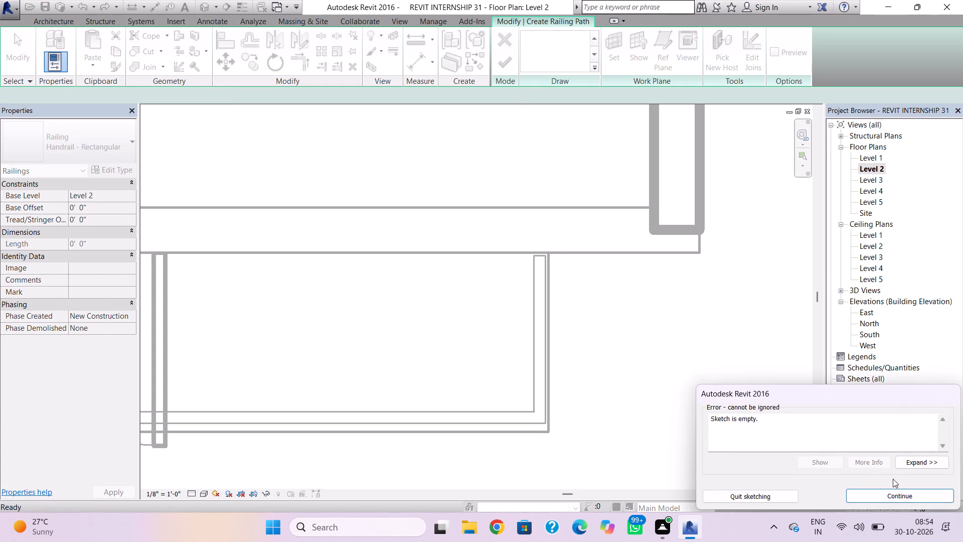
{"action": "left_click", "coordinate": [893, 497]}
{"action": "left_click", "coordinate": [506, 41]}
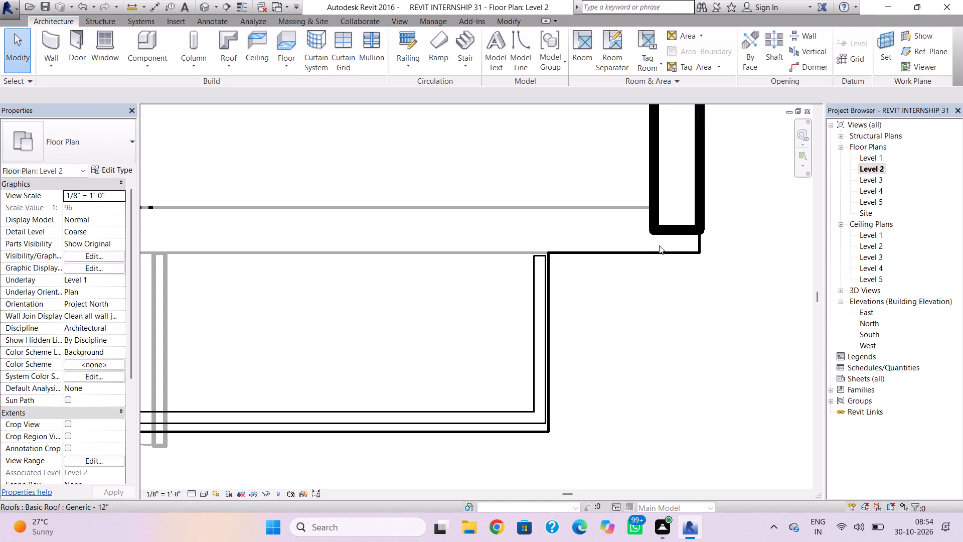
Stretch the south end of the wall east of the small balcony to the roof slab's edge.
{"action": "left_click", "coordinate": [673, 231]}
{"action": "scroll", "coordinate": [677, 236], "scroll_direction": "up", "scroll_amount": 3}
{"action": "left_click_drag", "start_coordinate": [711, 223], "coordinate": [712, 233]}
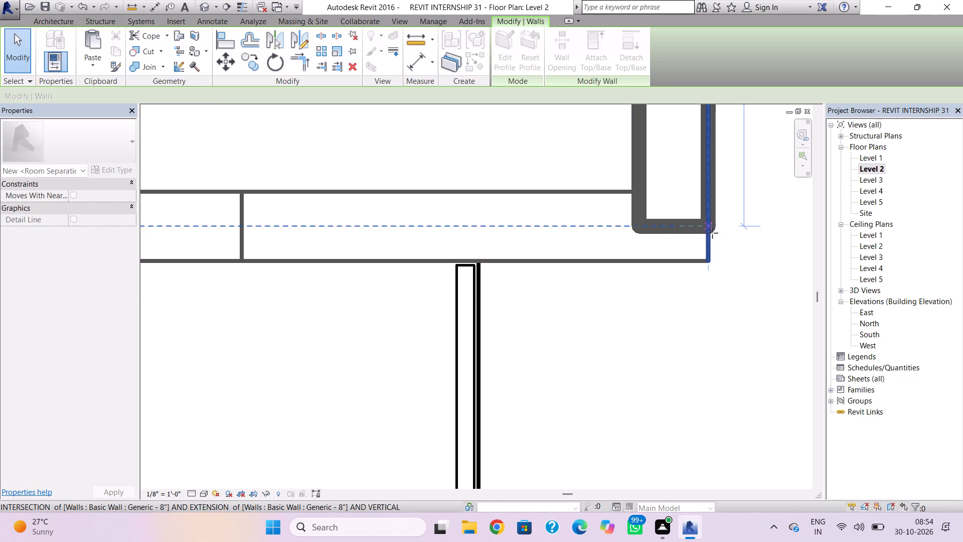
{"action": "left_click_drag", "start_coordinate": [712, 233], "coordinate": [716, 253]}
{"action": "left_click", "coordinate": [734, 285]}
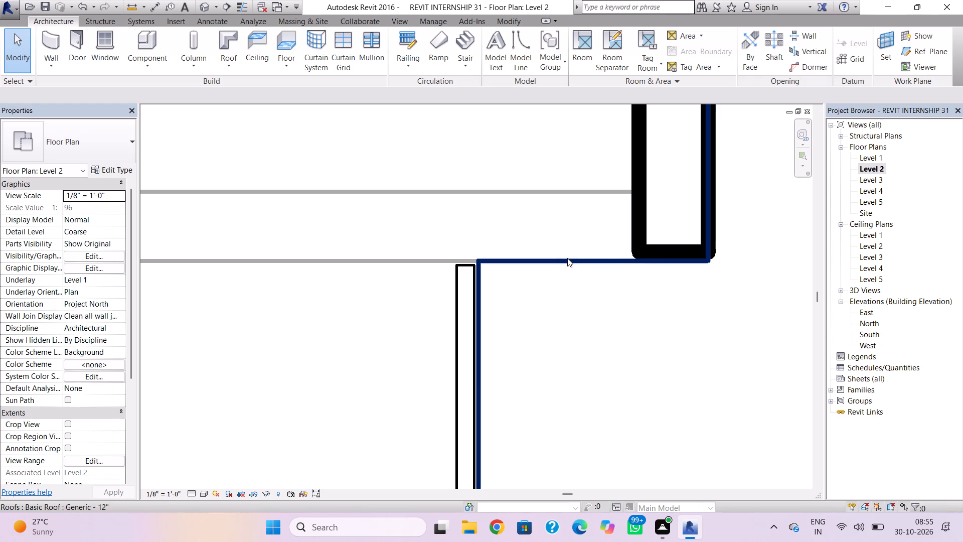
Create a Handrail - Rectangular railing on Level 2 running 1'-7" west from the stretched wall's end towards the balcony railing.
{"action": "left_click", "coordinate": [397, 37]}
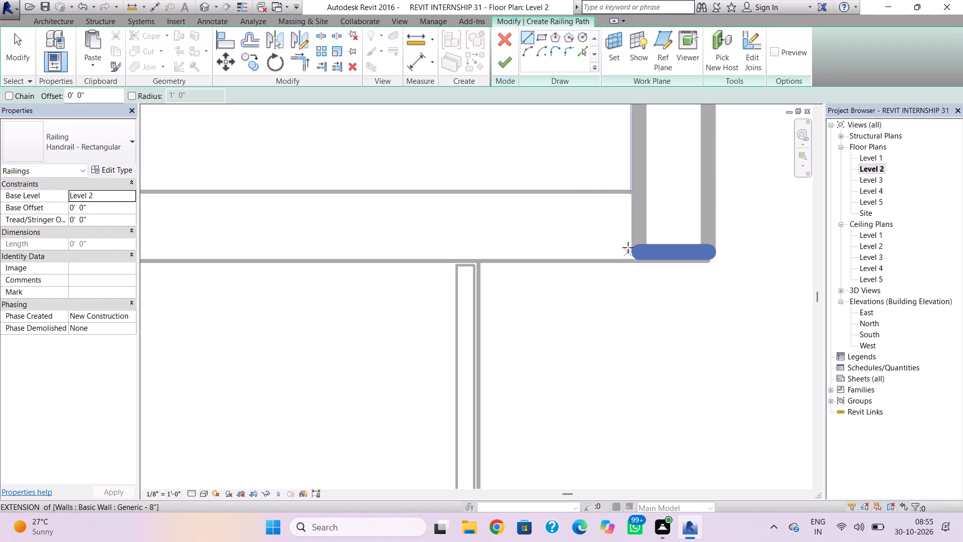
{"action": "left_click", "coordinate": [631, 245]}
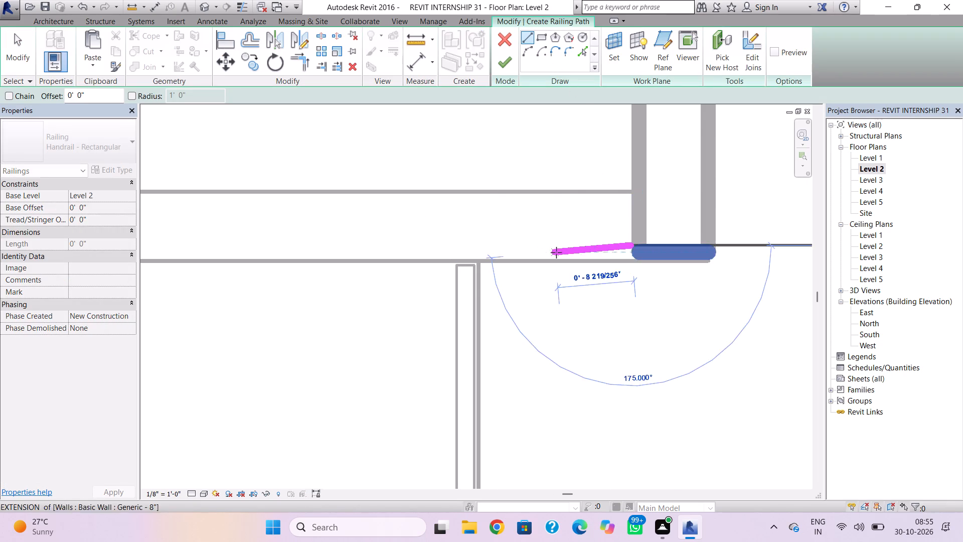
{"action": "left_click", "coordinate": [466, 241]}
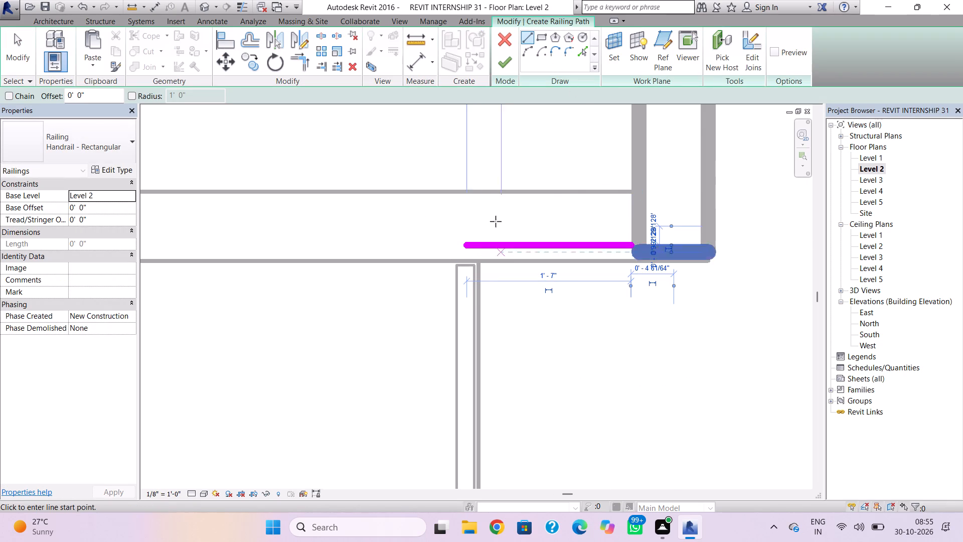
{"action": "left_click", "coordinate": [509, 66]}
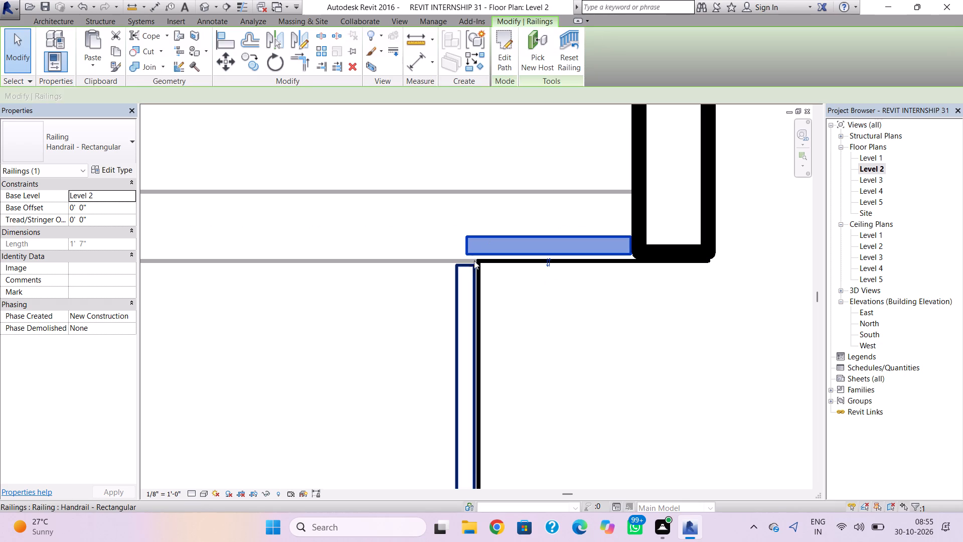
Move the balcony railing slightly north so its east leg overlaps the short railing's west end.
{"action": "left_click", "coordinate": [466, 269]}
{"action": "scroll", "coordinate": [470, 267], "scroll_direction": "up", "scroll_amount": 3}
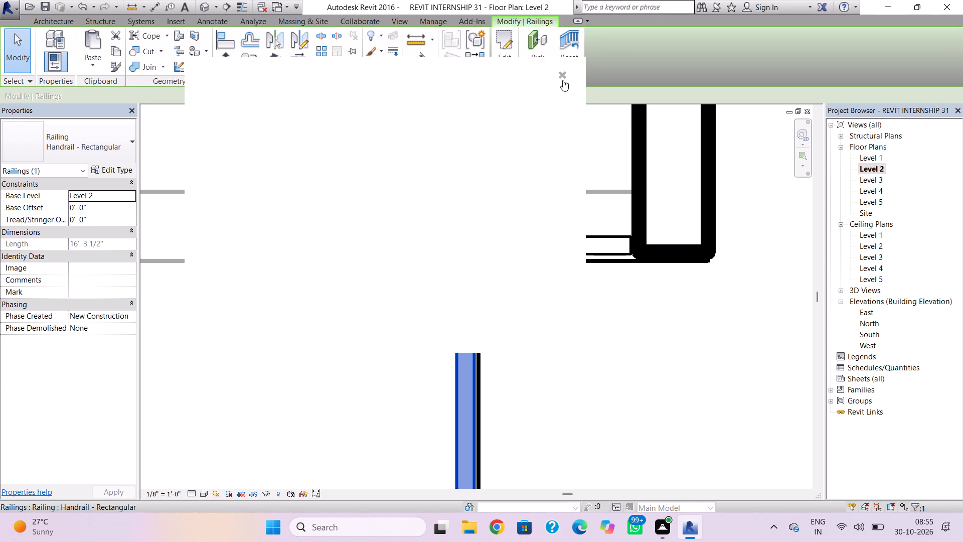
{"action": "left_click", "coordinate": [563, 78]}
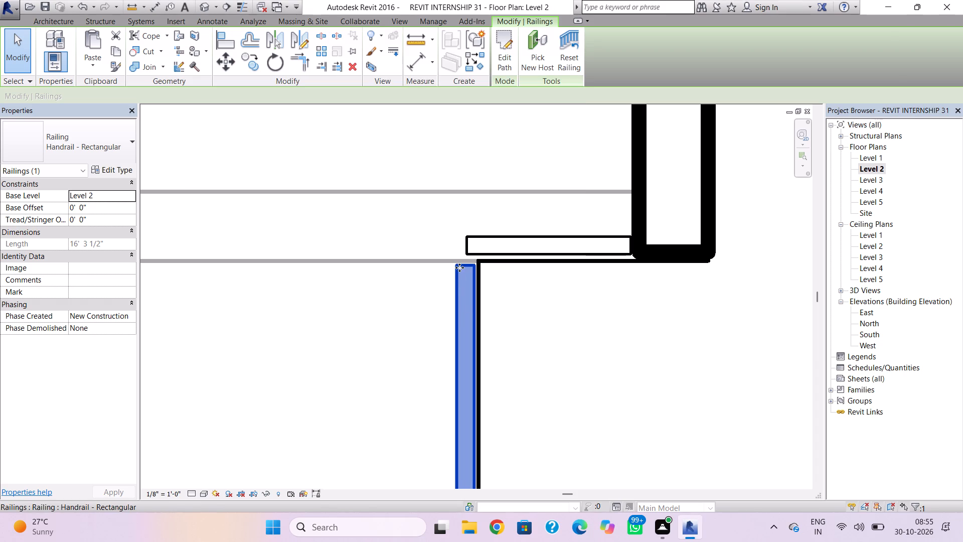
{"action": "left_click_drag", "start_coordinate": [460, 267], "coordinate": [459, 249]}
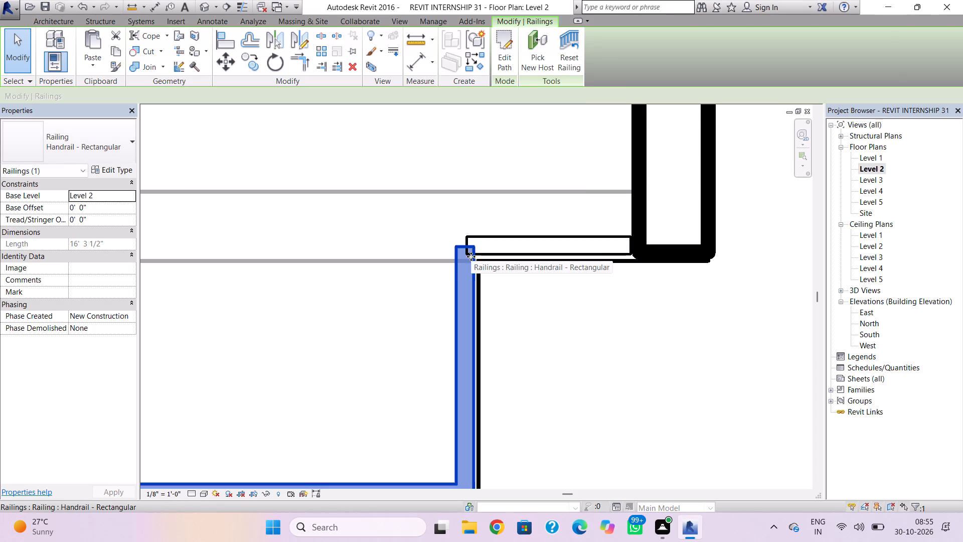
Shift the short railing slightly east and south so its west end meets the balcony railing's outer face.
{"action": "left_click", "coordinate": [466, 241]}
{"action": "left_click_drag", "start_coordinate": [467, 237], "coordinate": [473, 237]}
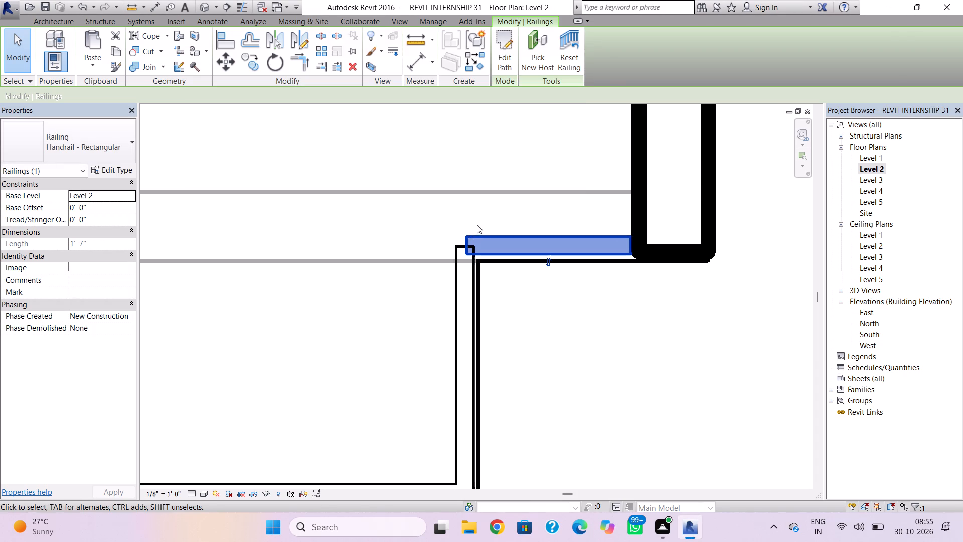
{"action": "scroll", "coordinate": [467, 243], "scroll_direction": "up", "scroll_amount": 8}
{"action": "left_click_drag", "start_coordinate": [467, 253], "coordinate": [483, 260]}
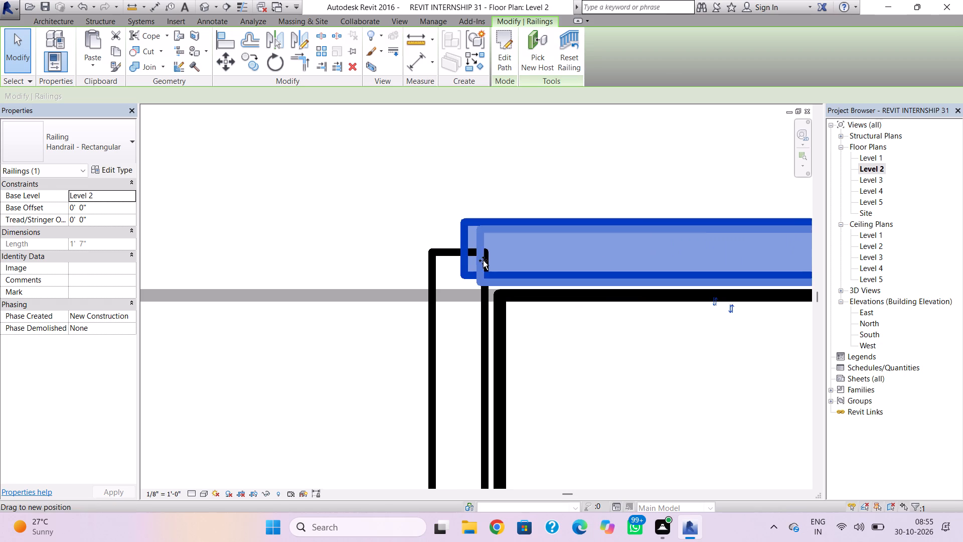
{"action": "left_click_drag", "start_coordinate": [483, 260], "coordinate": [487, 260]}
{"action": "left_click", "coordinate": [484, 194]}
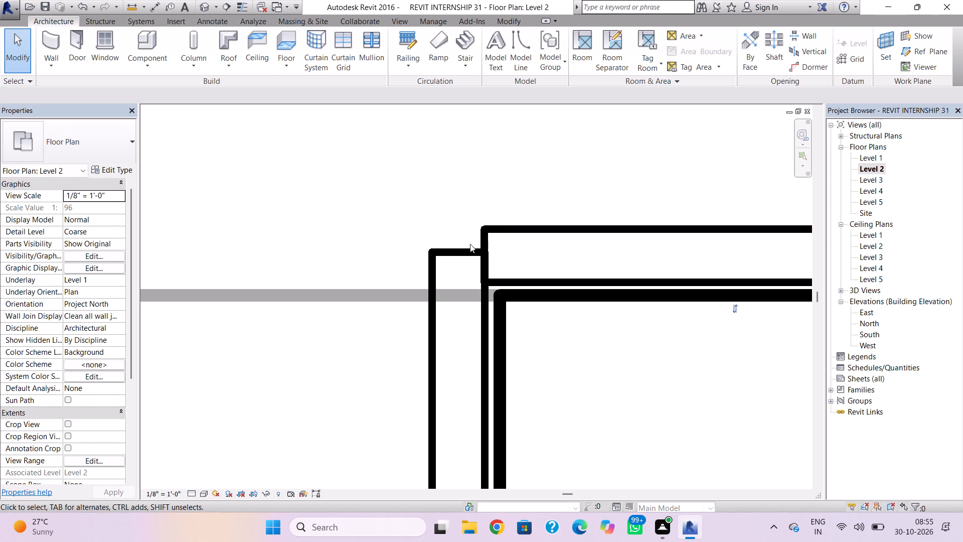
Change both the balcony railing and the adjoining short railing to the Glass Panel - Bottom Fill type in the 3D view.
{"action": "left_click", "coordinate": [207, 7]}
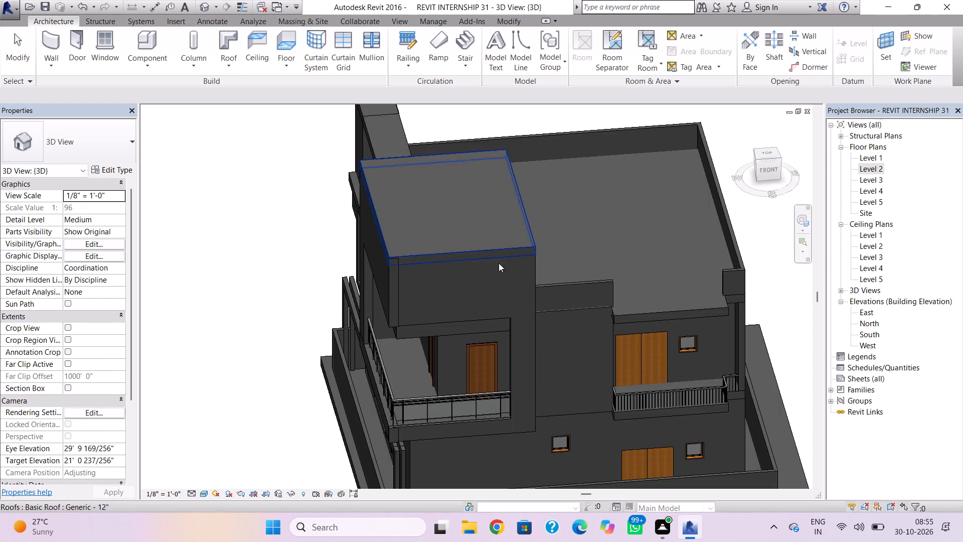
{"action": "scroll", "coordinate": [734, 381], "scroll_direction": "up", "scroll_amount": 7}
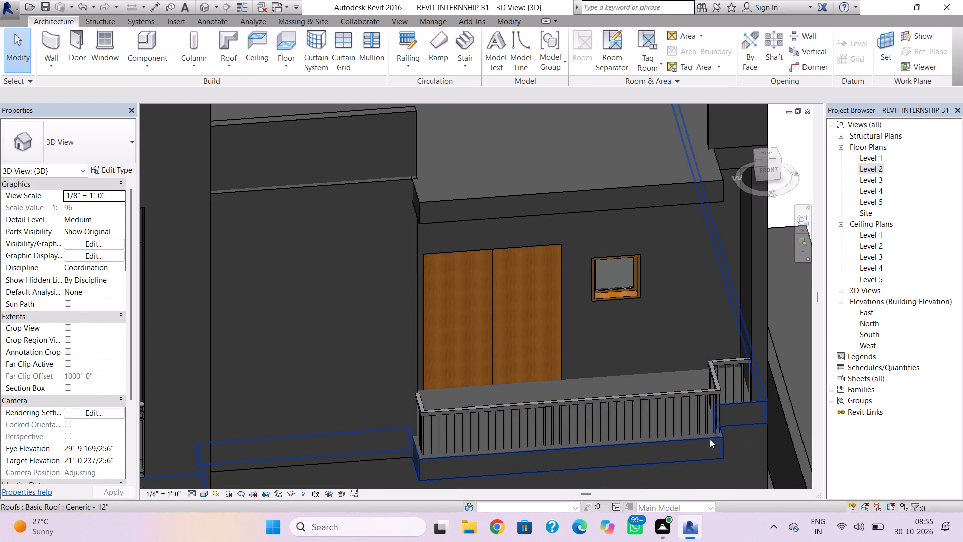
{"action": "left_click", "coordinate": [723, 393]}
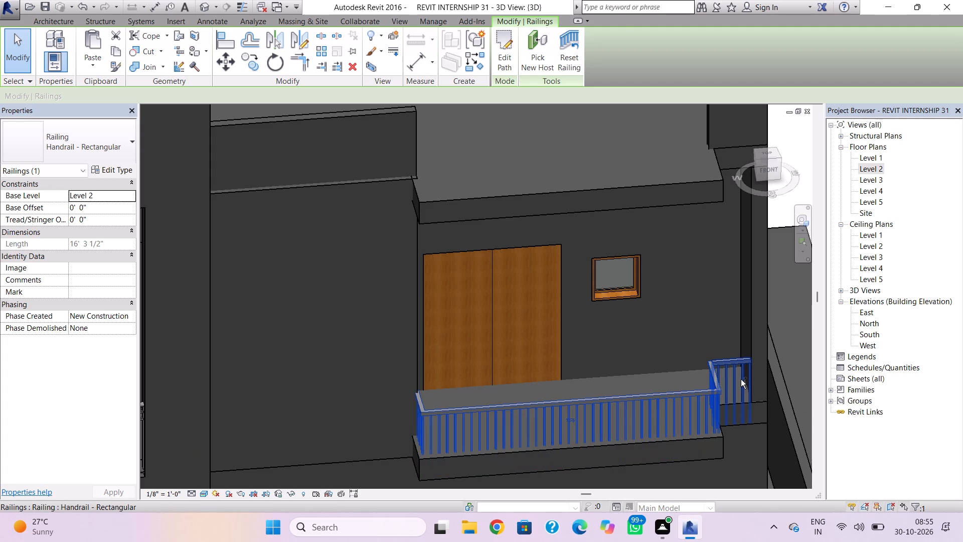
{"action": "left_click", "coordinate": [741, 369], "text": "ctrl"}
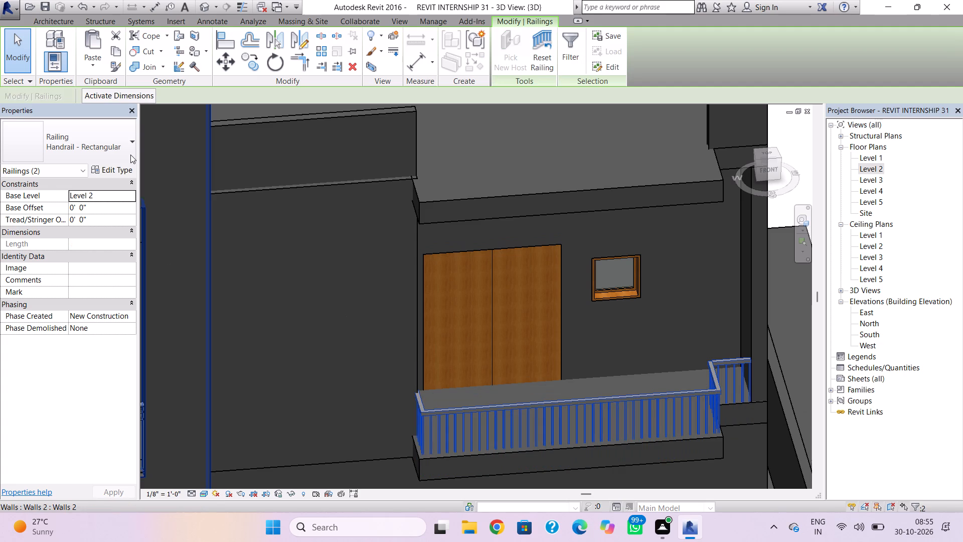
{"action": "left_click", "coordinate": [114, 157]}
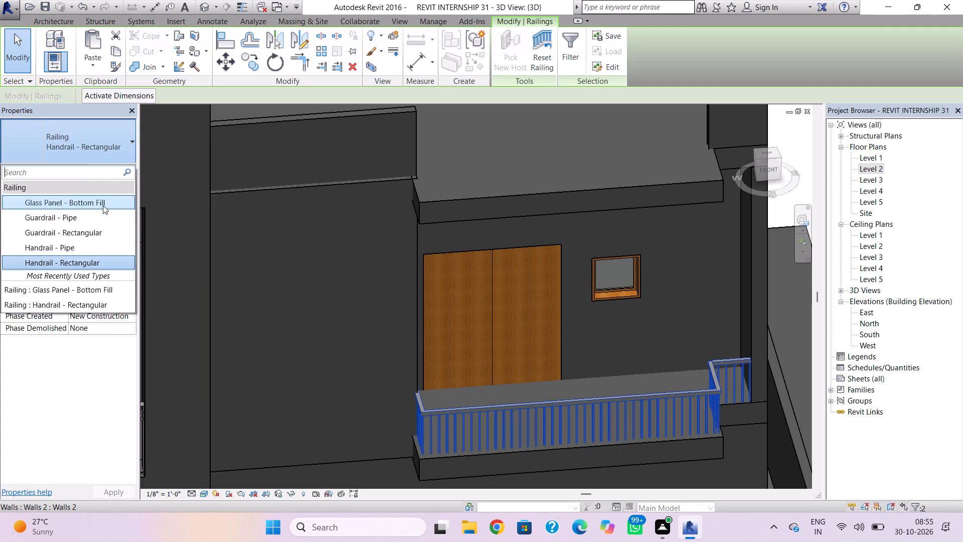
{"action": "left_click", "coordinate": [103, 205]}
{"action": "left_click", "coordinate": [507, 319]}
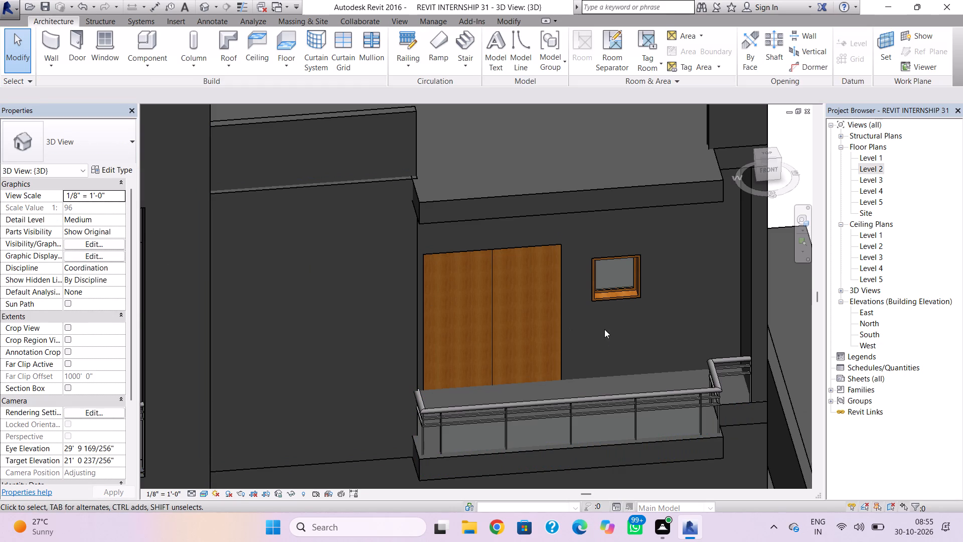
Copy the small balcony's glass railing and paste it aligned to Level 3.
{"action": "scroll", "coordinate": [612, 337], "scroll_direction": "down", "scroll_amount": 1}
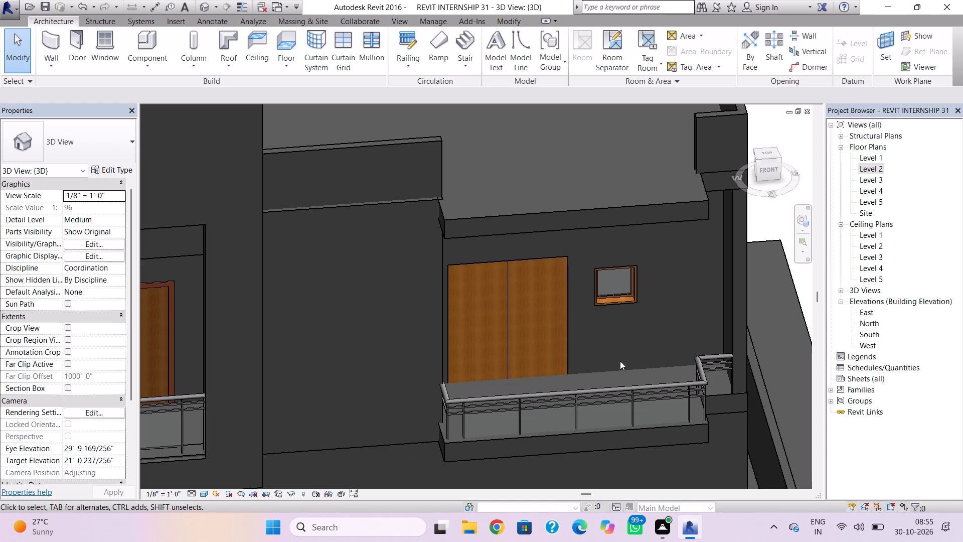
{"action": "left_click", "coordinate": [618, 391]}
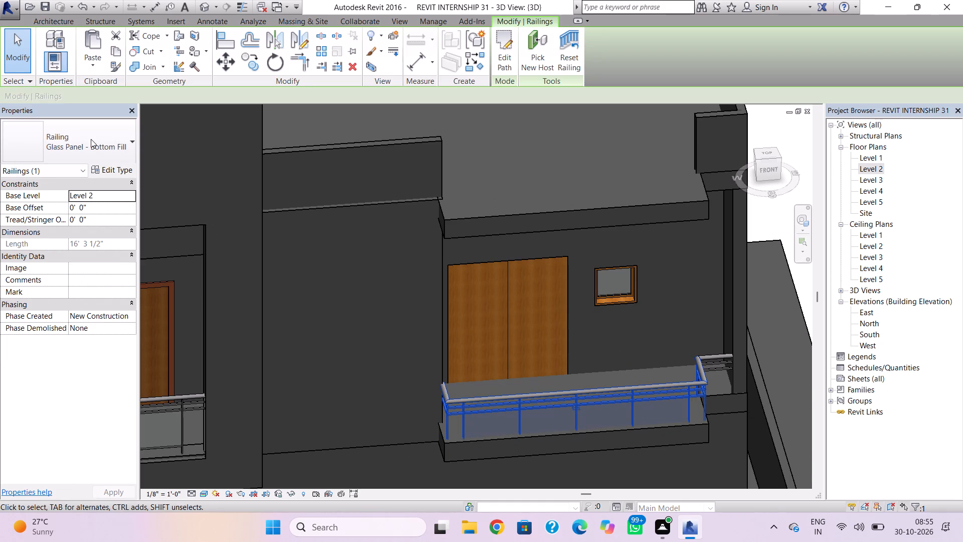
{"action": "left_click", "coordinate": [112, 54]}
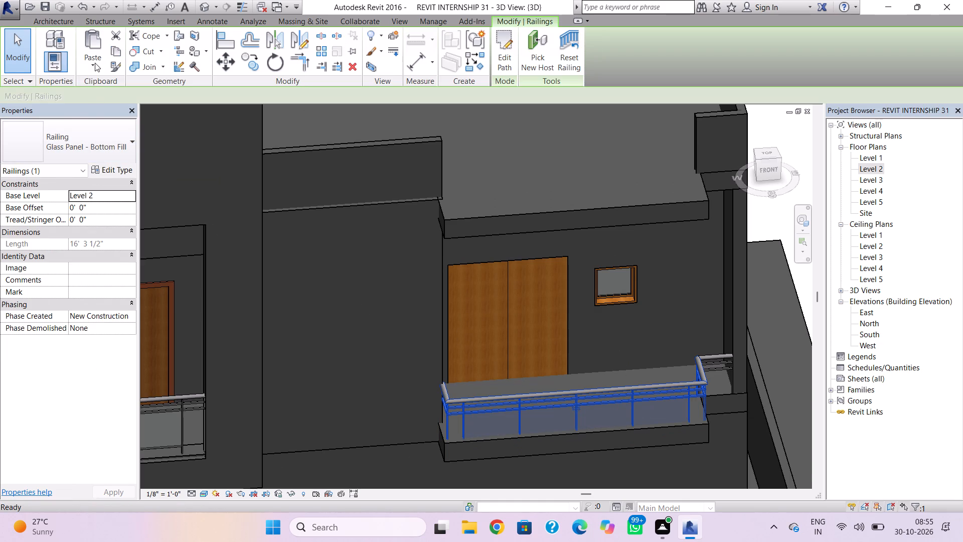
{"action": "left_click", "coordinate": [95, 63]}
{"action": "left_click", "coordinate": [122, 120]}
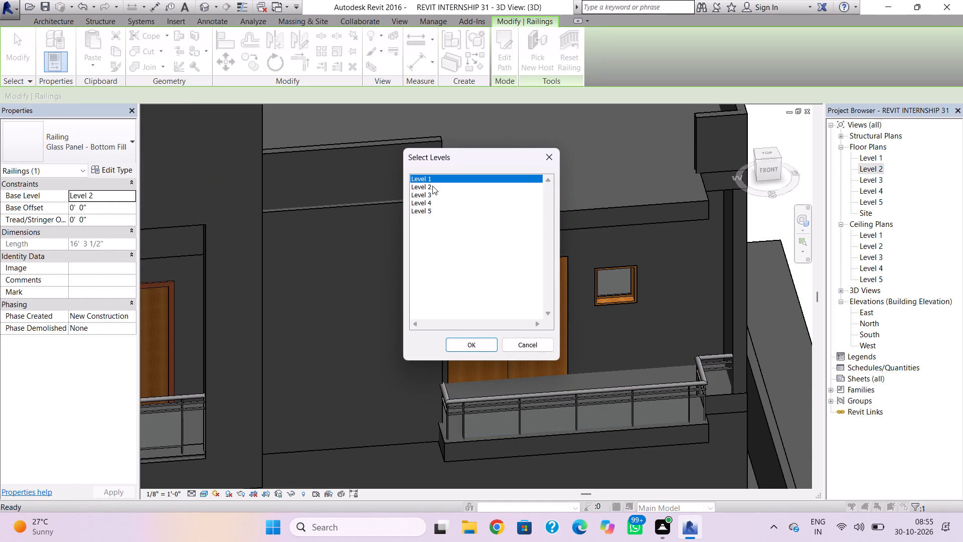
{"action": "left_click", "coordinate": [434, 194]}
{"action": "left_click", "coordinate": [487, 344]}
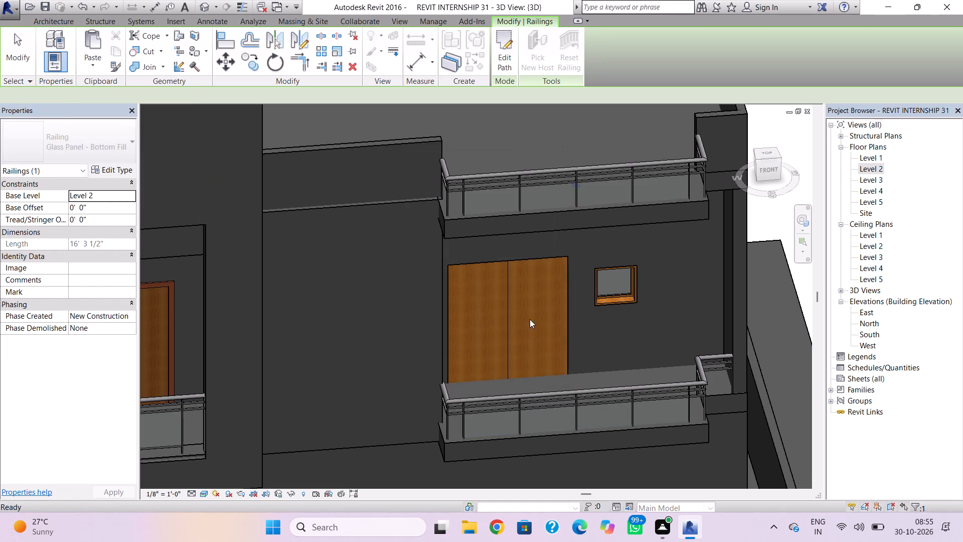
Inspect the glass balcony railings and the whole house exterior from the south, east and west sides in 3D.
{"action": "key", "text": "Escape"}
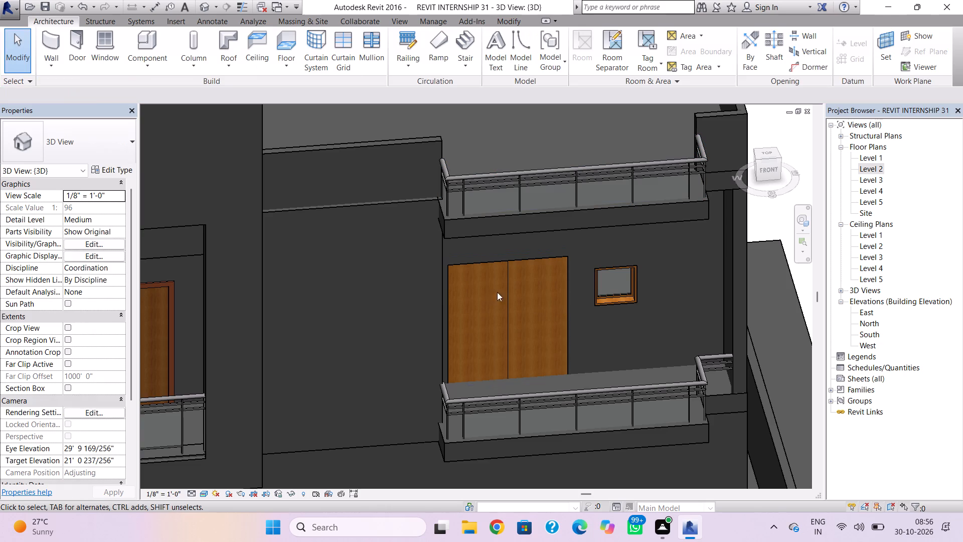
{"action": "right_click_drag", "start_coordinate": [583, 281], "coordinate": [467, 264], "text": "shift"}
{"action": "scroll", "coordinate": [414, 264], "scroll_direction": "down", "scroll_amount": 2}
{"action": "middle_click_drag", "start_coordinate": [416, 265], "coordinate": [581, 206]}
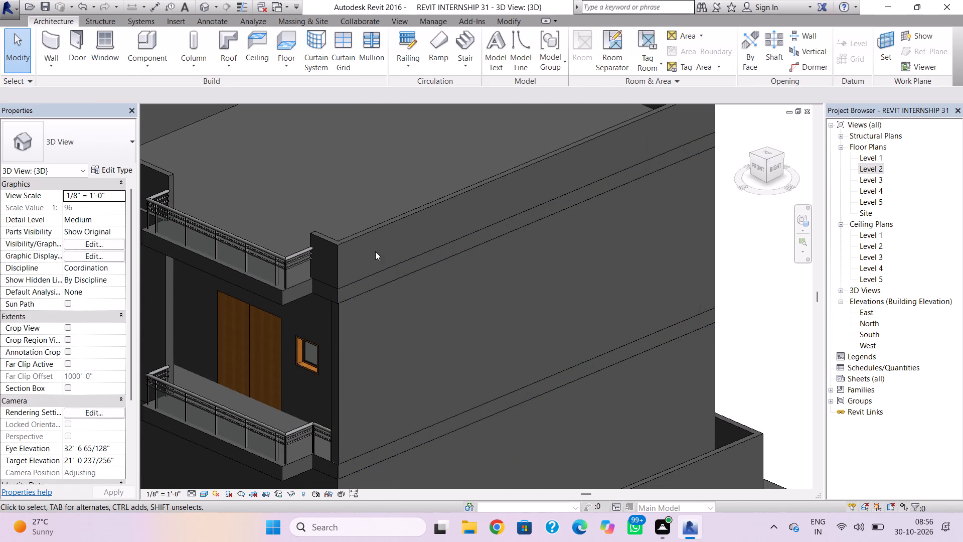
{"action": "scroll", "coordinate": [374, 251], "scroll_direction": "down", "scroll_amount": 2}
{"action": "middle_click_drag", "start_coordinate": [374, 251], "coordinate": [553, 206]}
{"action": "scroll", "coordinate": [505, 224], "scroll_direction": "up", "scroll_amount": 1}
{"action": "scroll", "coordinate": [335, 236], "scroll_direction": "down", "scroll_amount": 2}
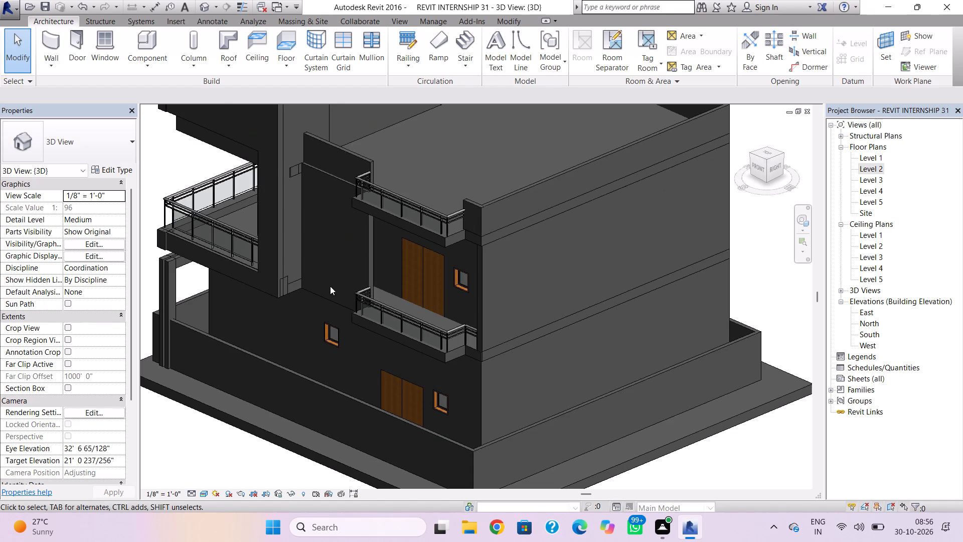
{"action": "right_click_drag", "start_coordinate": [345, 277], "coordinate": [389, 259], "text": "shift"}
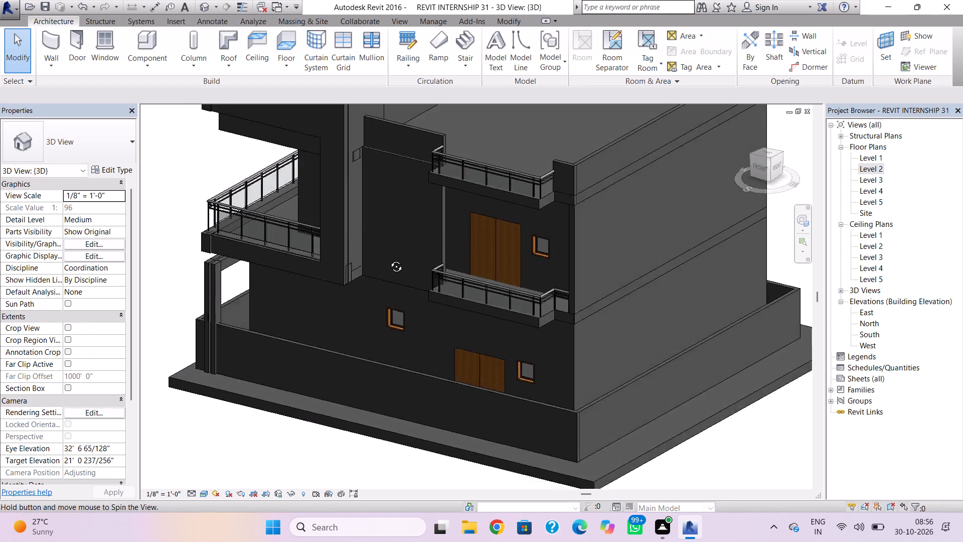
{"action": "right_click_drag", "start_coordinate": [389, 259], "coordinate": [493, 240], "text": "shift"}
{"action": "scroll", "coordinate": [503, 237], "scroll_direction": "down", "scroll_amount": 1}
{"action": "middle_click_drag", "start_coordinate": [498, 251], "coordinate": [491, 272]}
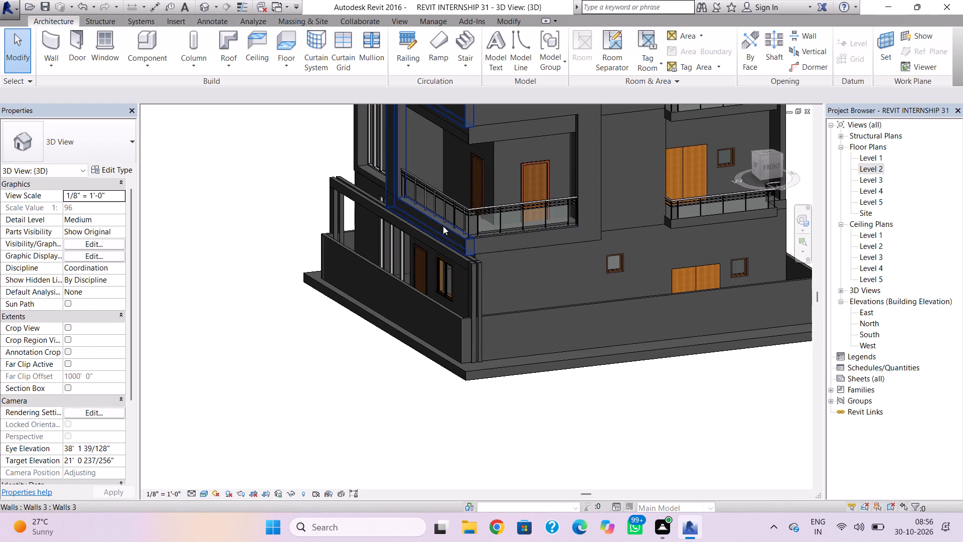
{"action": "scroll", "coordinate": [434, 239], "scroll_direction": "down", "scroll_amount": 1}
{"action": "middle_click_drag", "start_coordinate": [434, 239], "coordinate": [393, 307]}
{"action": "right_click_drag", "start_coordinate": [395, 295], "coordinate": [455, 285], "text": "shift"}
{"action": "scroll", "coordinate": [455, 285], "scroll_direction": "down", "scroll_amount": 1}
{"action": "middle_click_drag", "start_coordinate": [455, 290], "coordinate": [453, 363]}
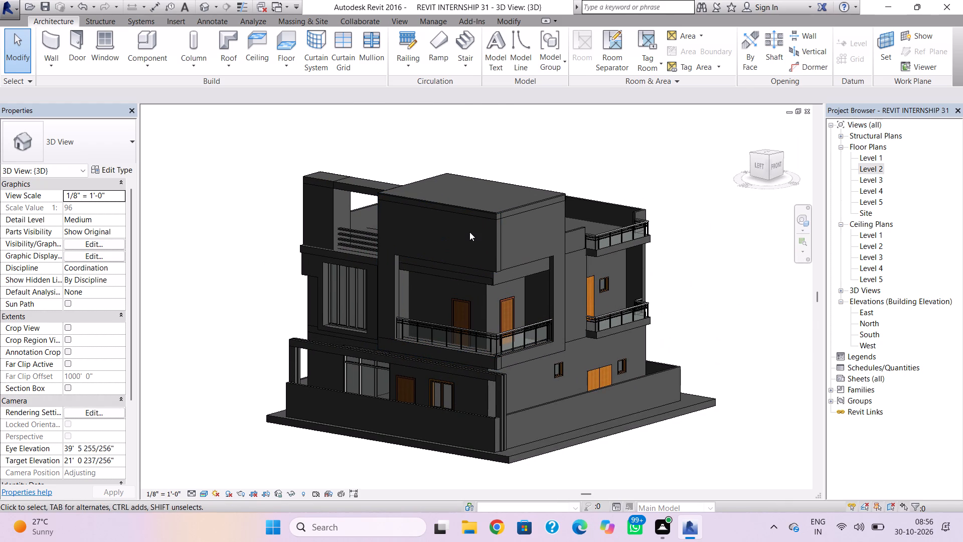
Save the project and dismiss the pop-up window.
{"action": "key", "text": "ctrl+s"}
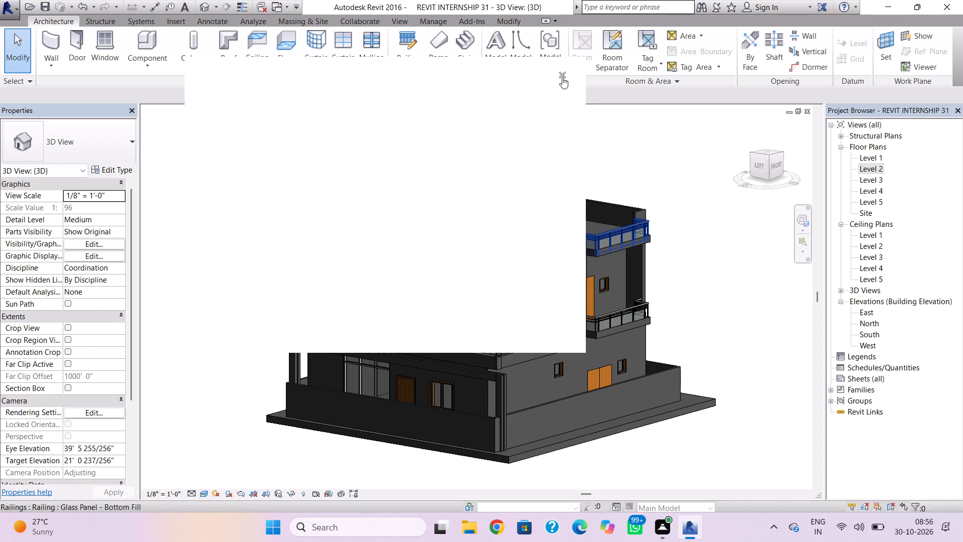
{"action": "left_click", "coordinate": [562, 77]}
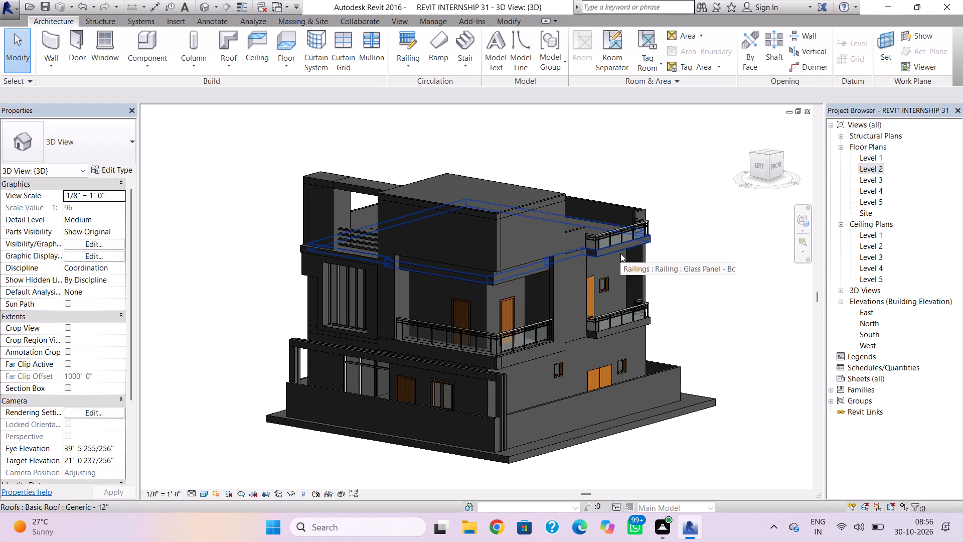
Print the 3D view of the whole house to a PDF named REVIT INTERNSHIP 31 in the Desktop folder.
{"action": "key", "text": "ctrl+p"}
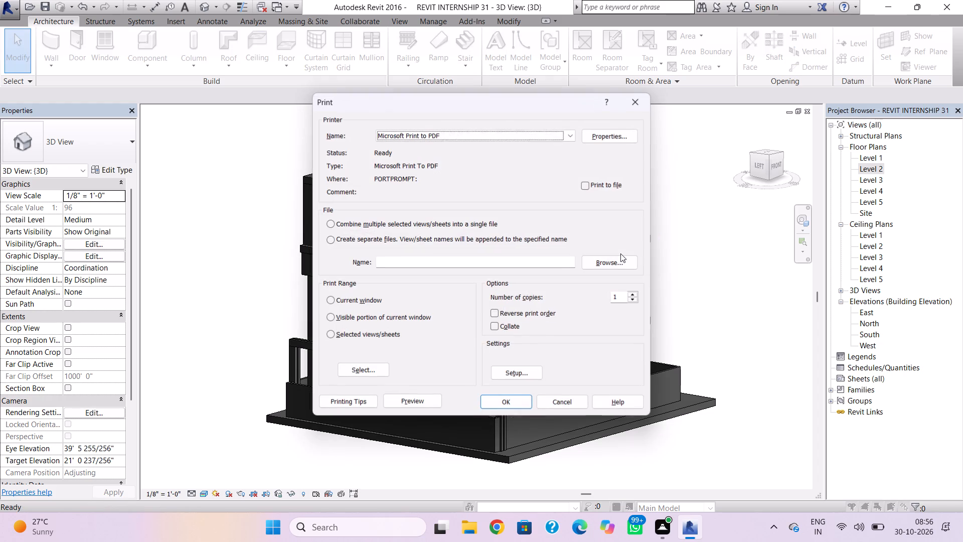
{"action": "left_click", "coordinate": [520, 406]}
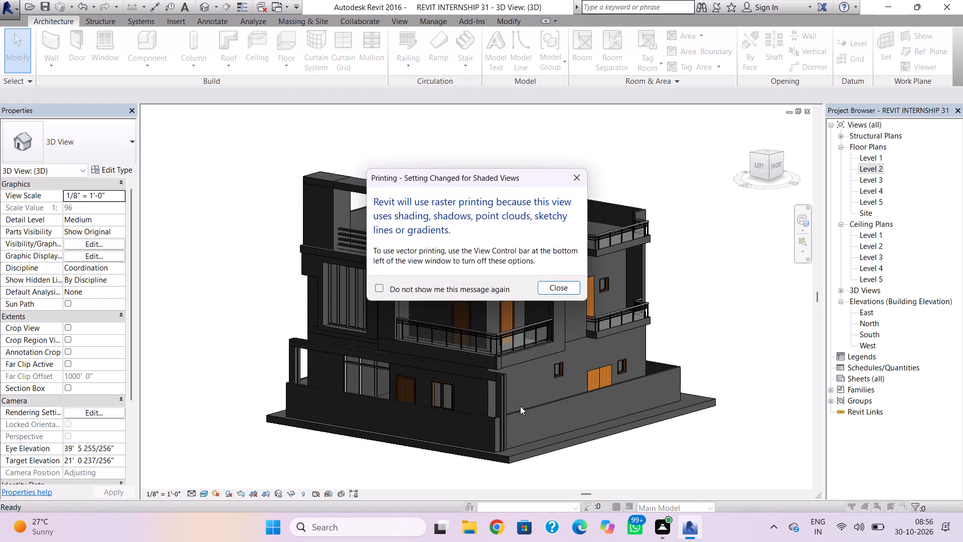
{"action": "left_click", "coordinate": [557, 286]}
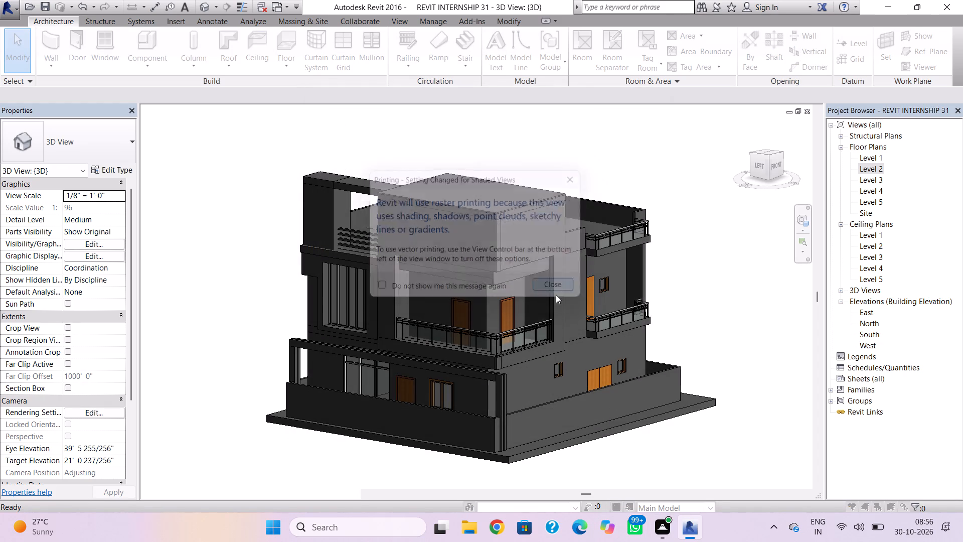
{"action": "type", "text": "REVIT"}
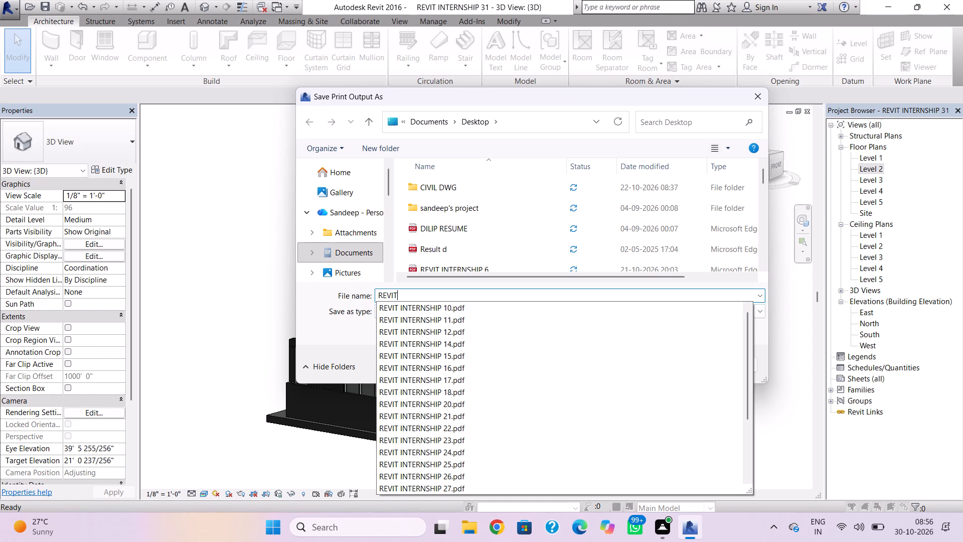
{"action": "key", "text": "space"}
{"action": "type", "text": "INTERN"}
{"action": "type", "text": "SH"}
{"action": "key", "text": "p"}
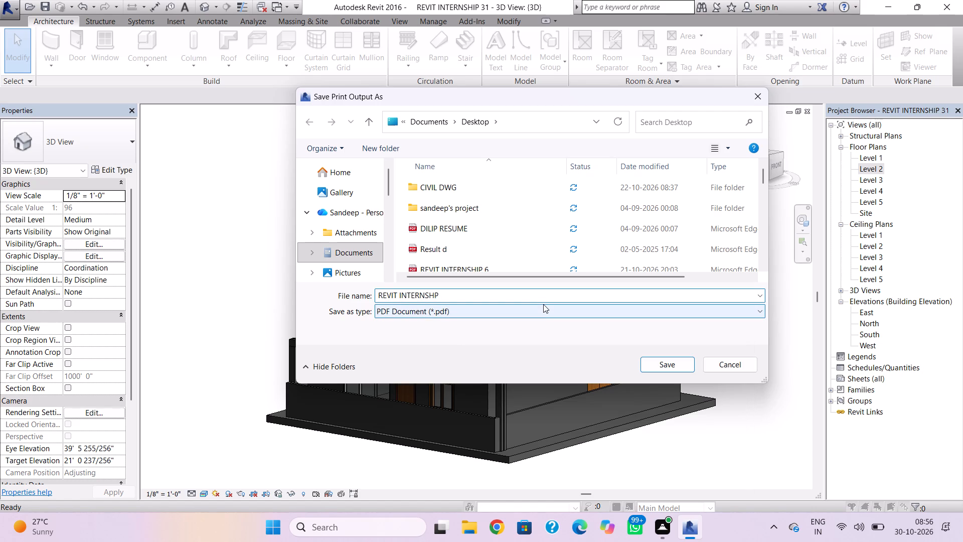
{"action": "key", "text": "BackSpace"}
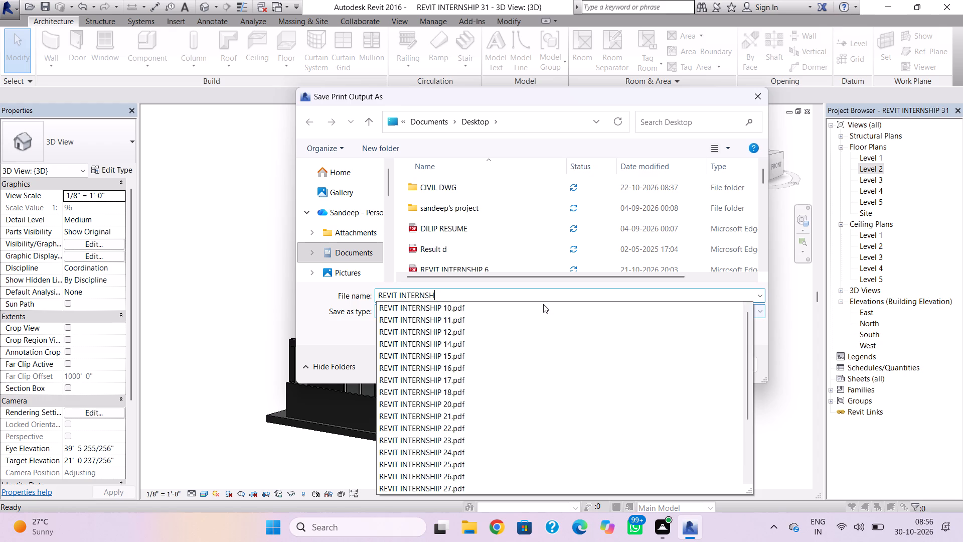
{"action": "key", "text": "i"}
{"action": "type", "text": "P"}
{"action": "key", "text": "space"}
{"action": "key", "text": "3"}
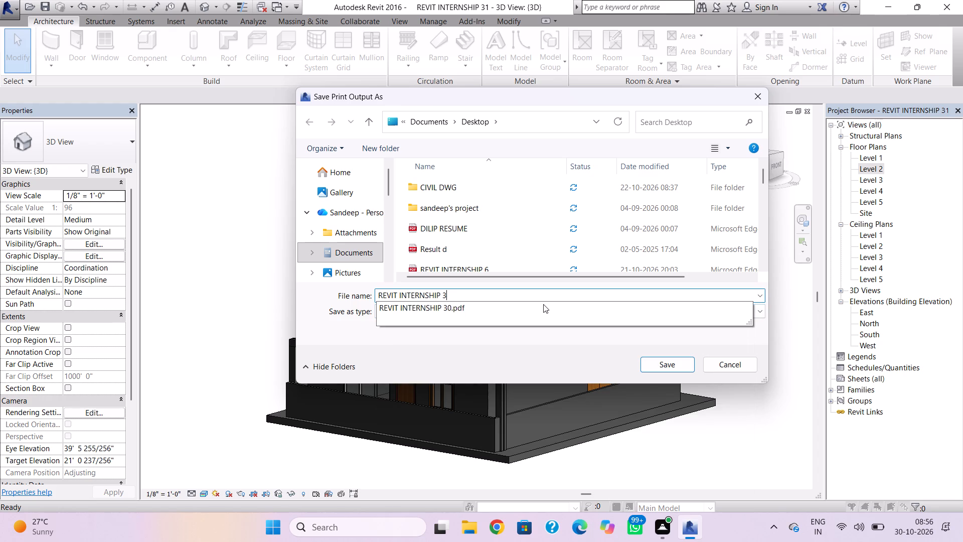
{"action": "key", "text": "1"}
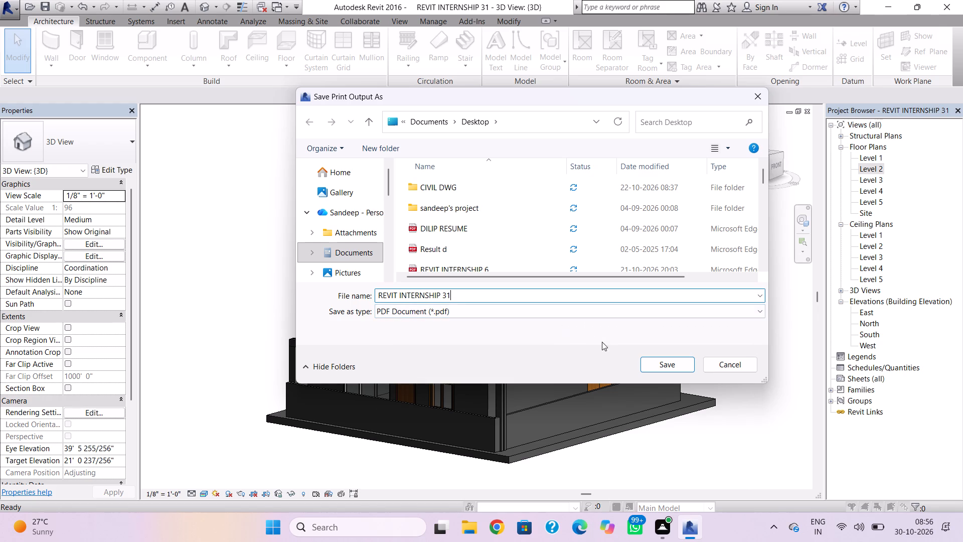
{"action": "left_click", "coordinate": [649, 361]}
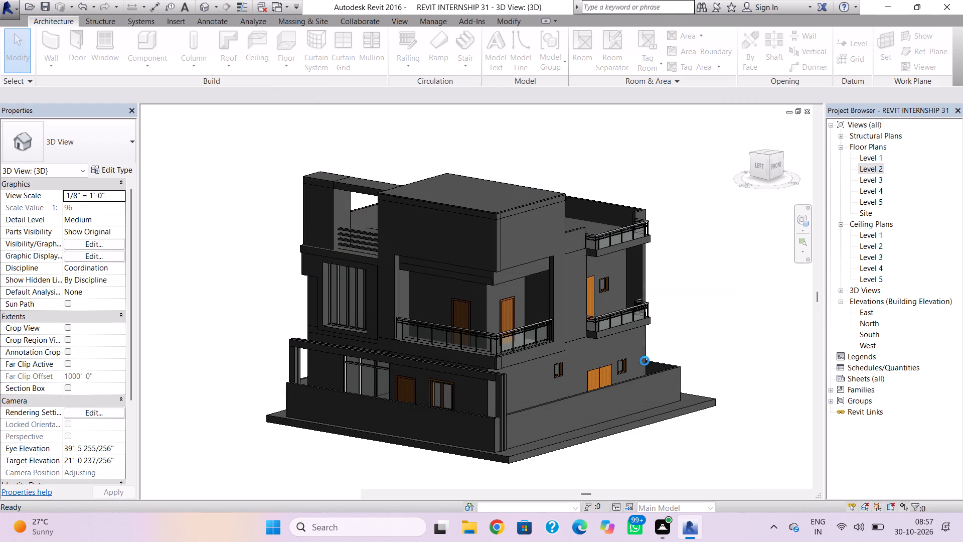